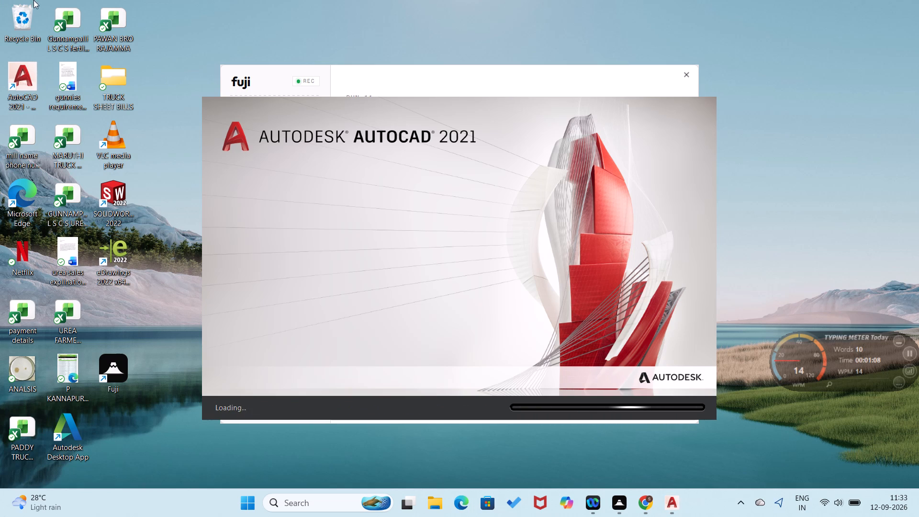
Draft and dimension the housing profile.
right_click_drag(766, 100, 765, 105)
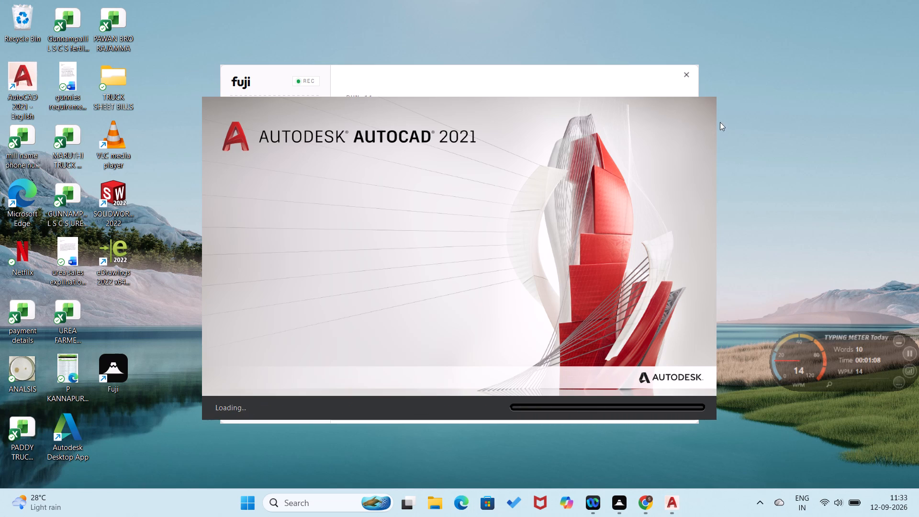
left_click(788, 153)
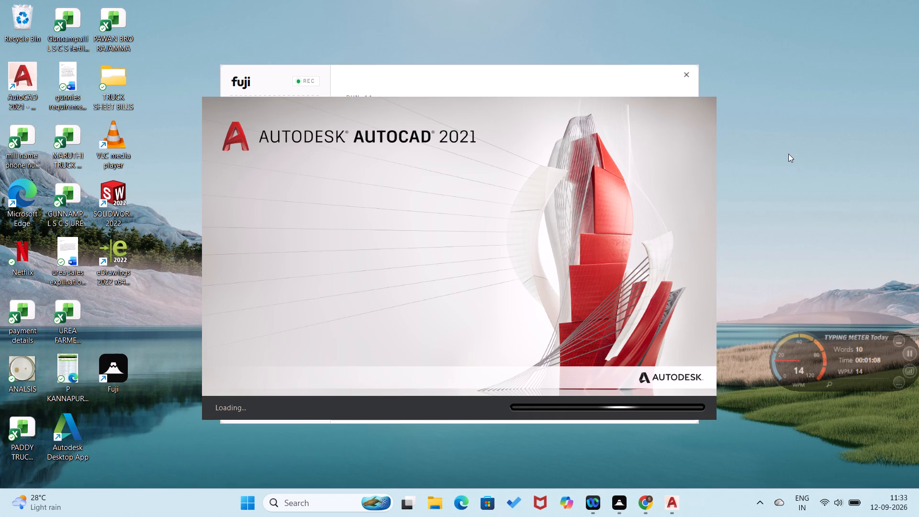
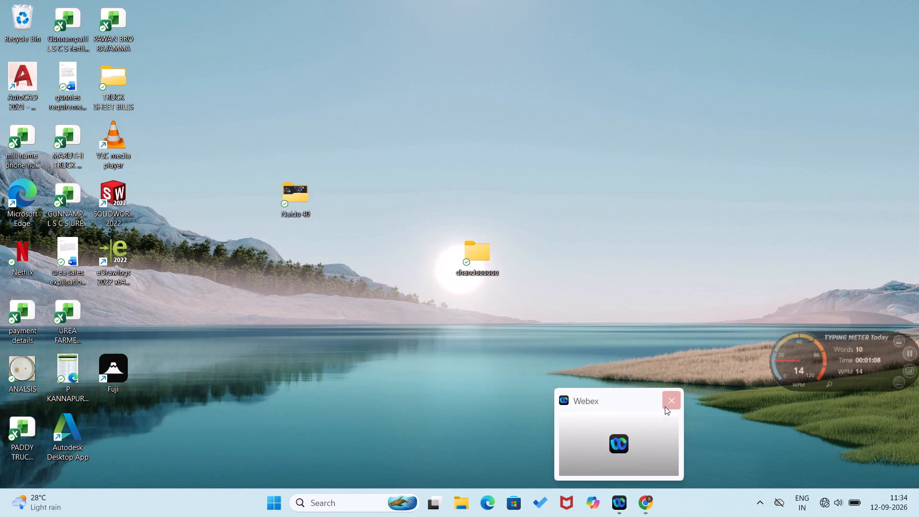
Close the remaining open Webex and Google Chrome (WhatsApp) windows.
left_click(668, 404)
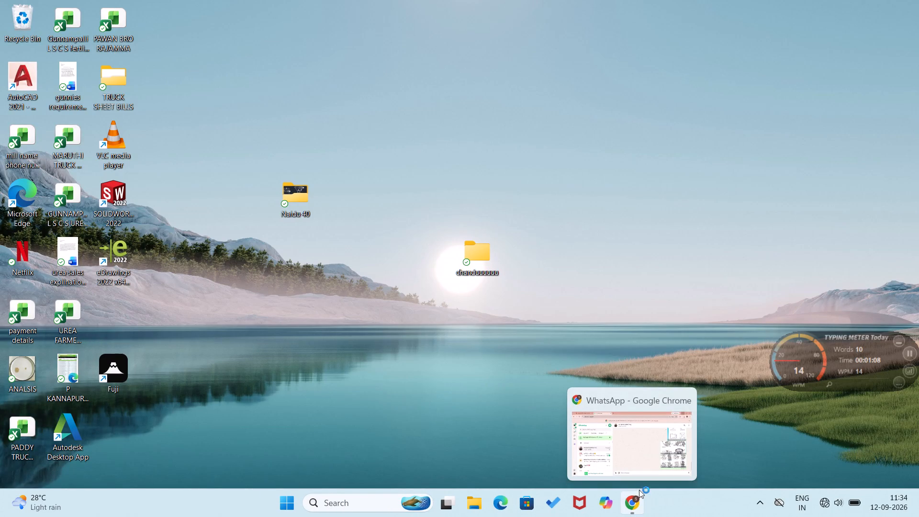
left_click(681, 404)
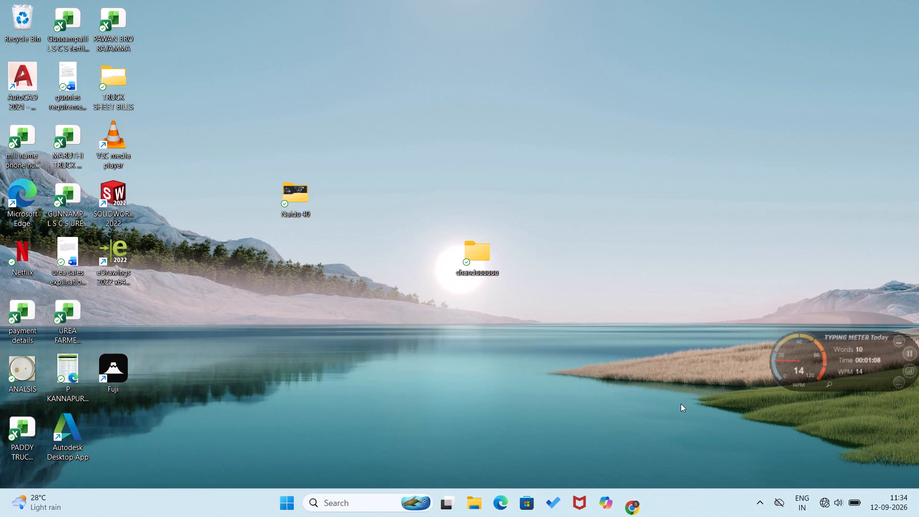
Shut down the Windows 11 computer from the desktop.
key("alt+F4")
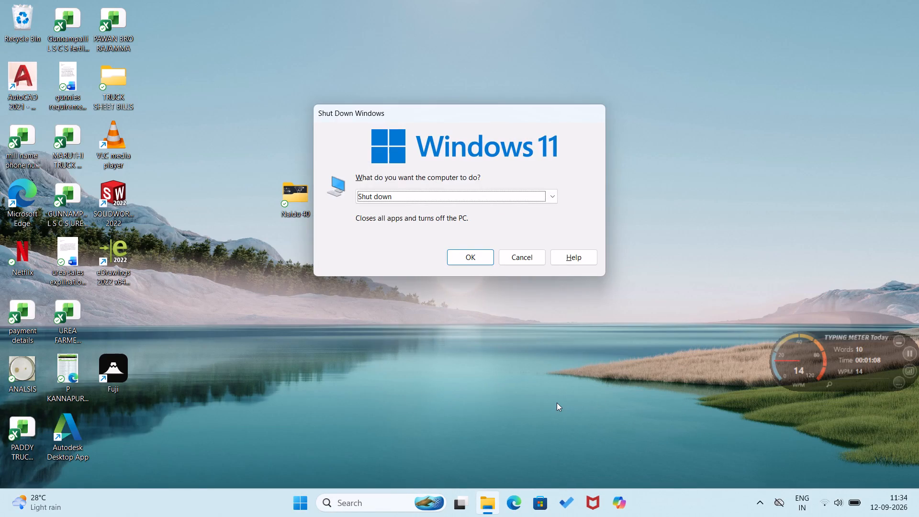
key("Return")
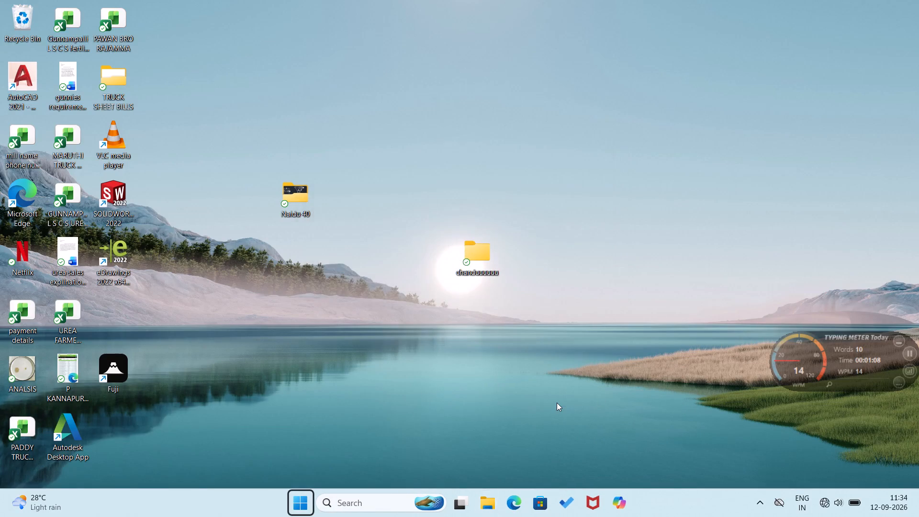
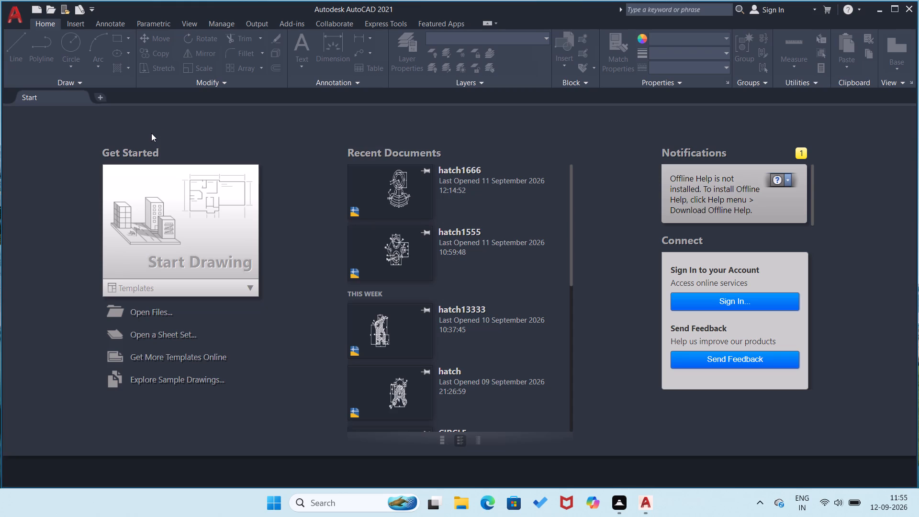
Create a new blank drawing.
left_click(101, 95)
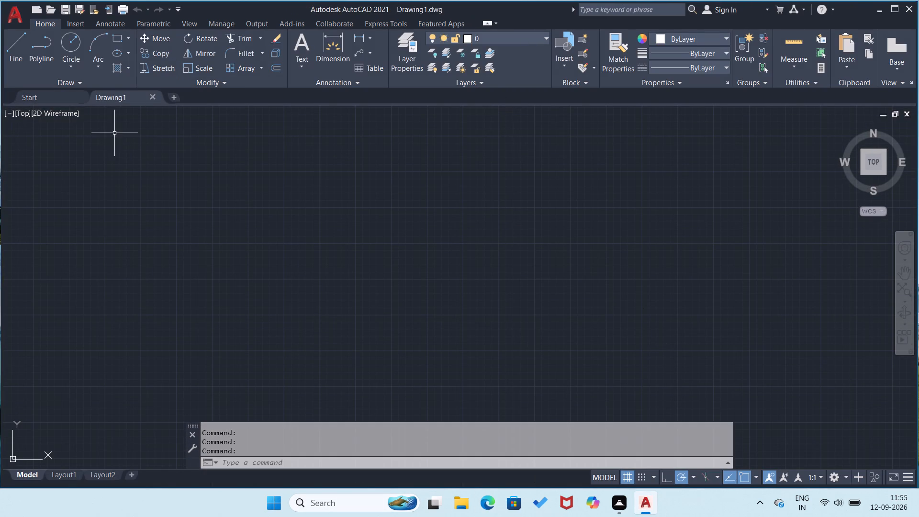
Draw a circle of radius 10 in the upper part of the empty drawing.
left_click(70, 42)
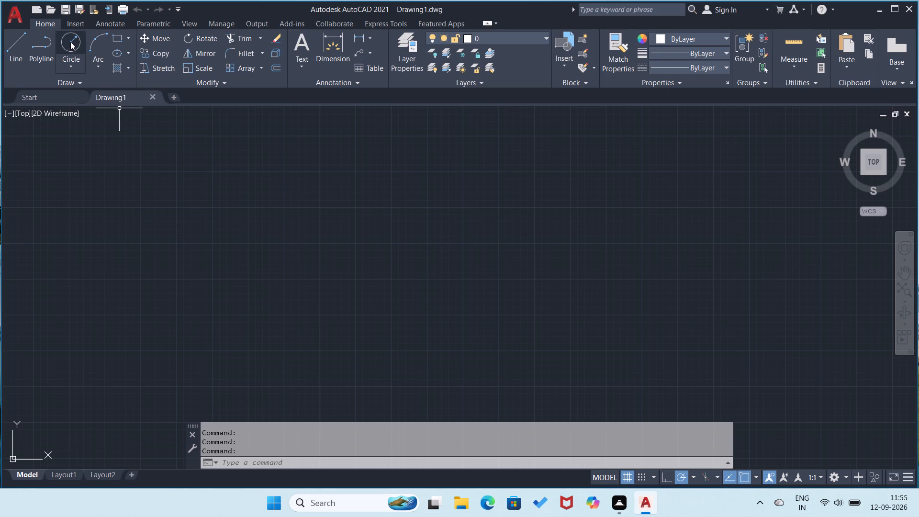
left_click(371, 194)
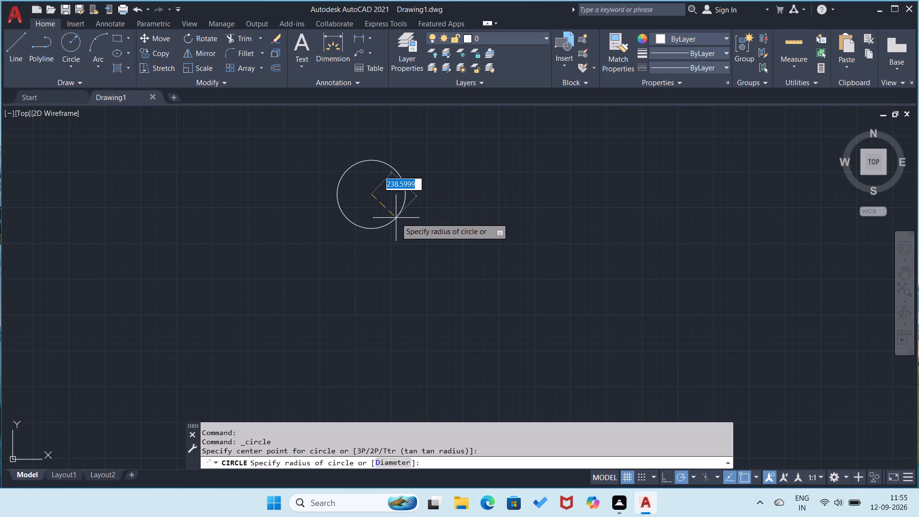
scroll(394, 218, "up", 3)
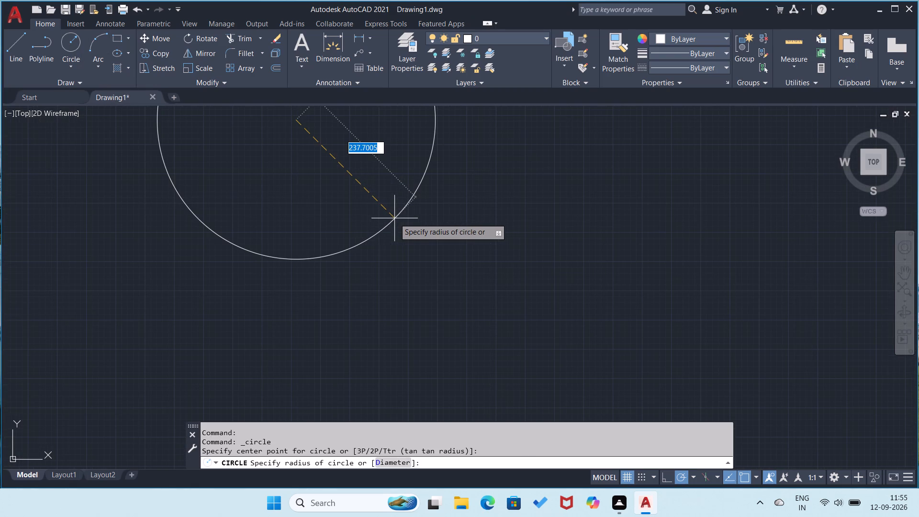
middle_click_drag(360, 170, 384, 323)
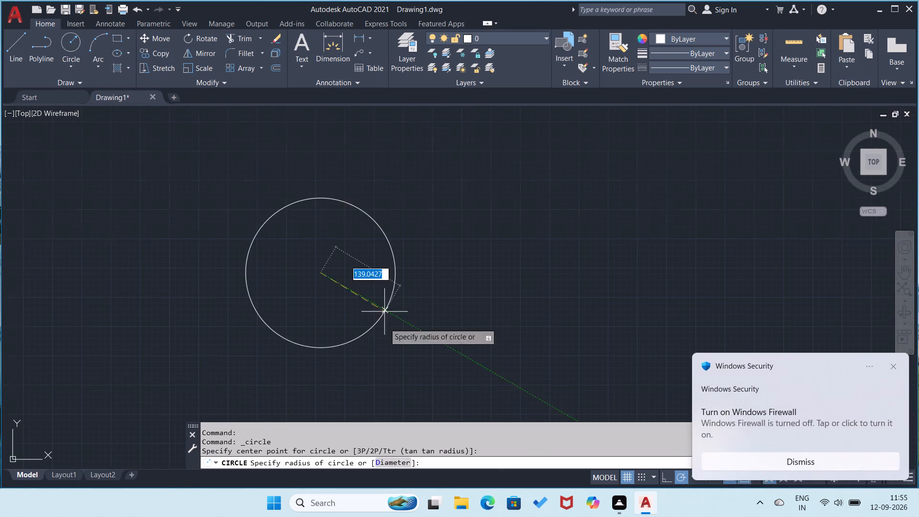
scroll(384, 292, "up", 3)
scroll(384, 290, "down", 2)
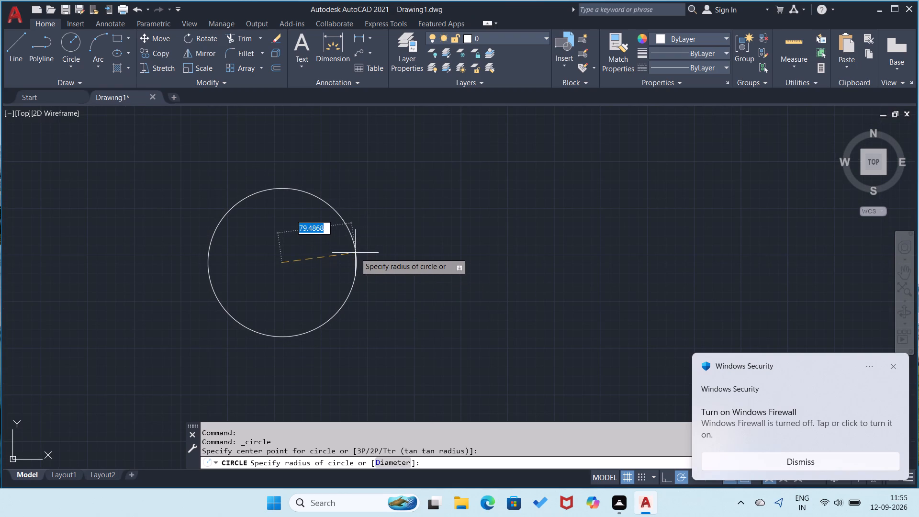
type("10")
key("Return")
Draw a second circle of radius 10 with its centre 90 units to the right of the first circle's centre.
middle_click_drag(295, 304, 393, 281)
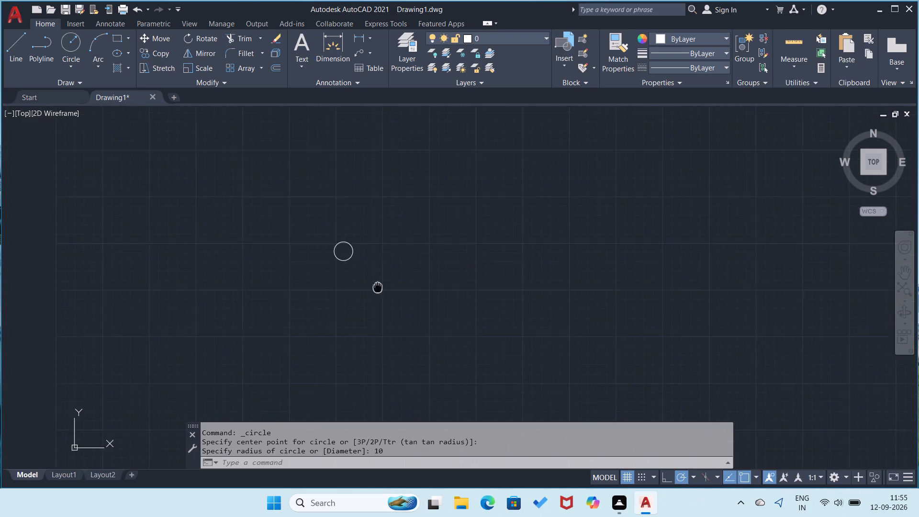
middle_click_drag(393, 281, 427, 251)
scroll(426, 250, "up", 2)
middle_click_drag(415, 205, 381, 260)
scroll(381, 260, "up", 1)
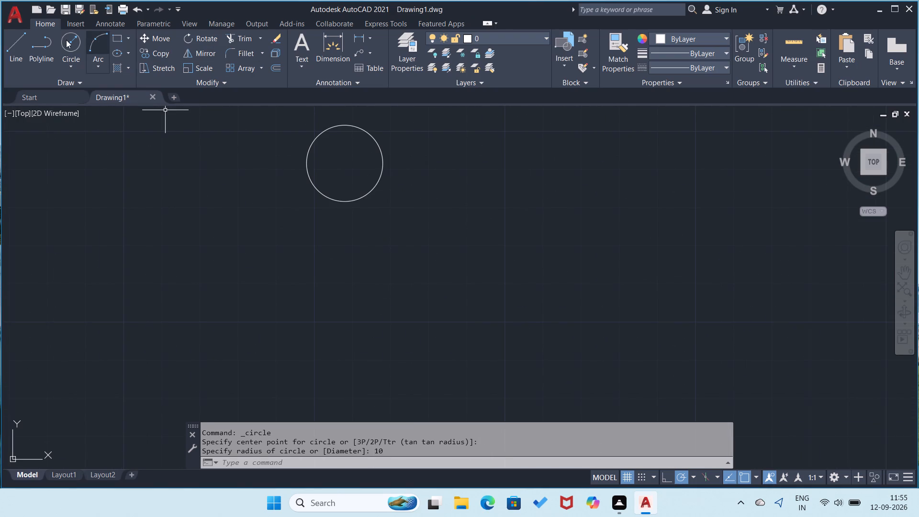
left_click(67, 40)
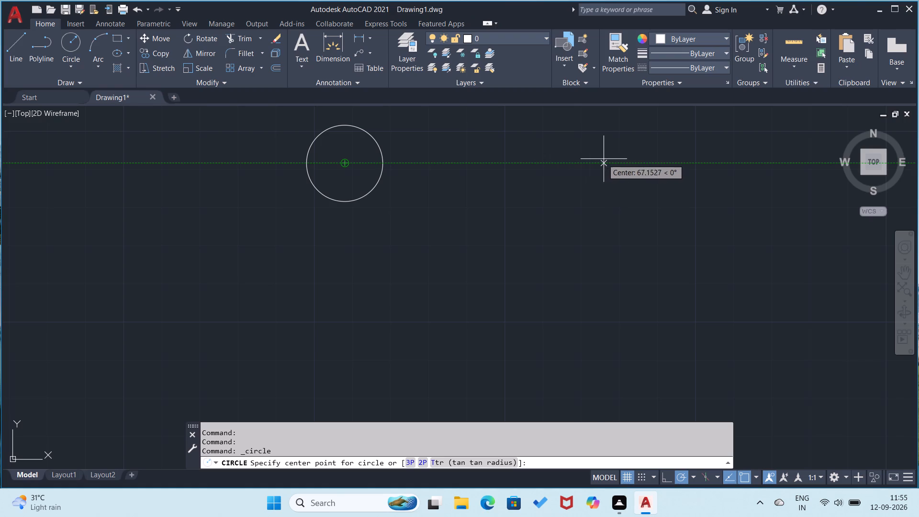
type("90")
key("Return")
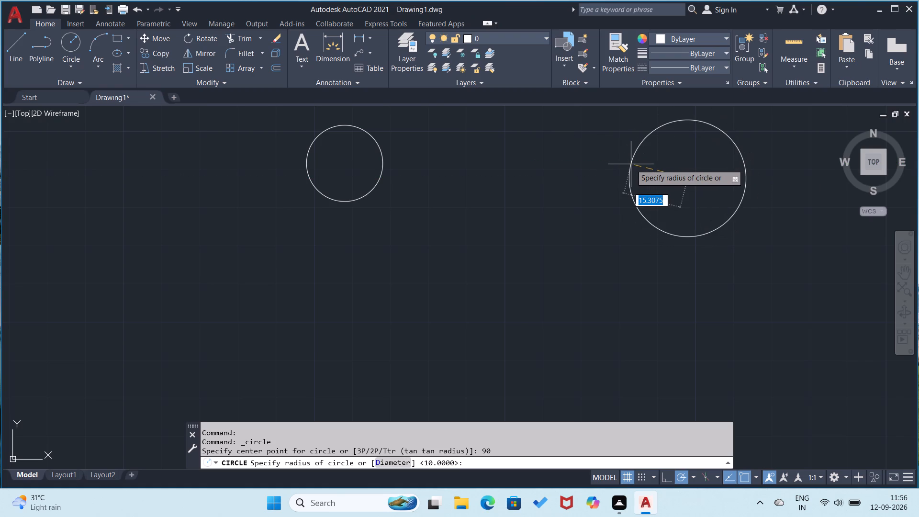
type("10")
key("Return")
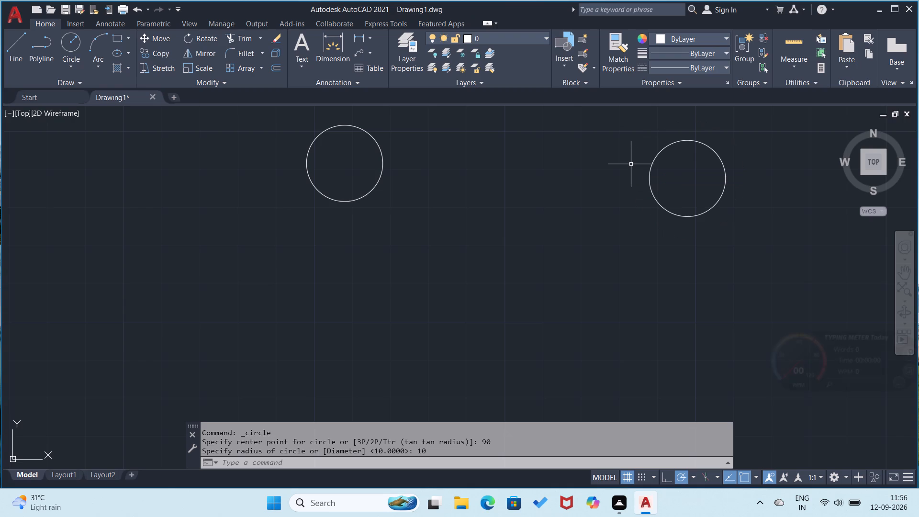
Draw a circle of radius 20 concentric with each of the two radius 10 circles.
left_click(69, 42)
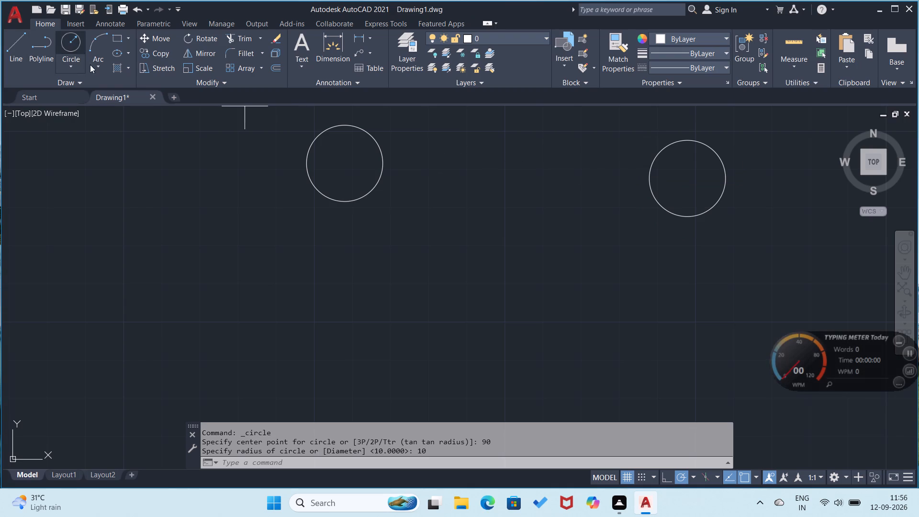
left_click(347, 166)
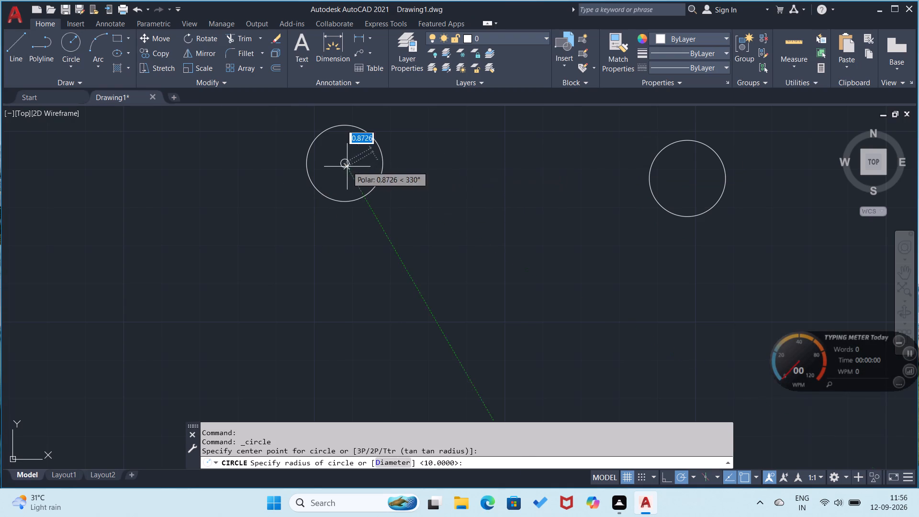
type("20")
key("Return")
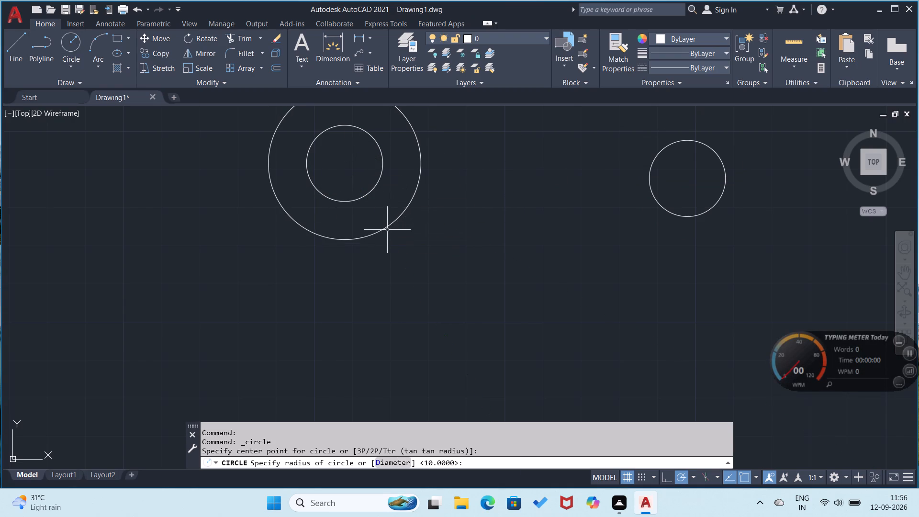
left_click_drag(81, 52, 108, 59)
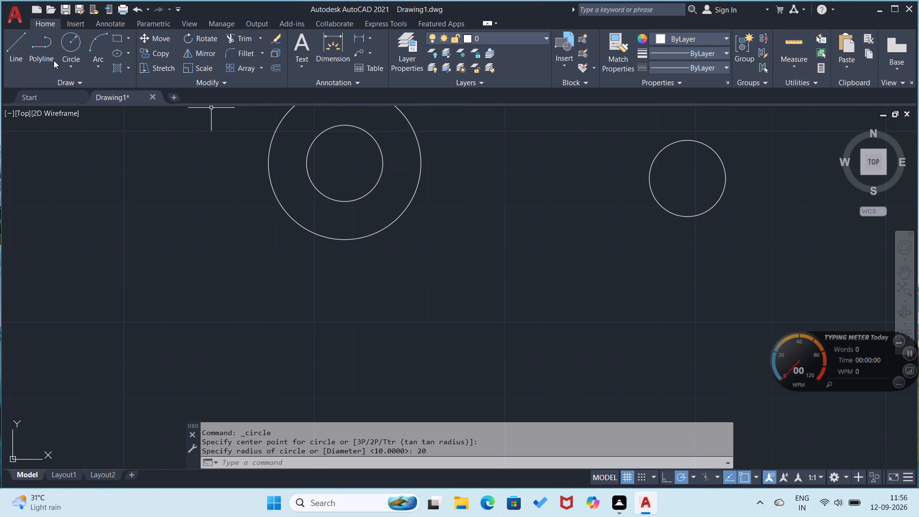
left_click(71, 37)
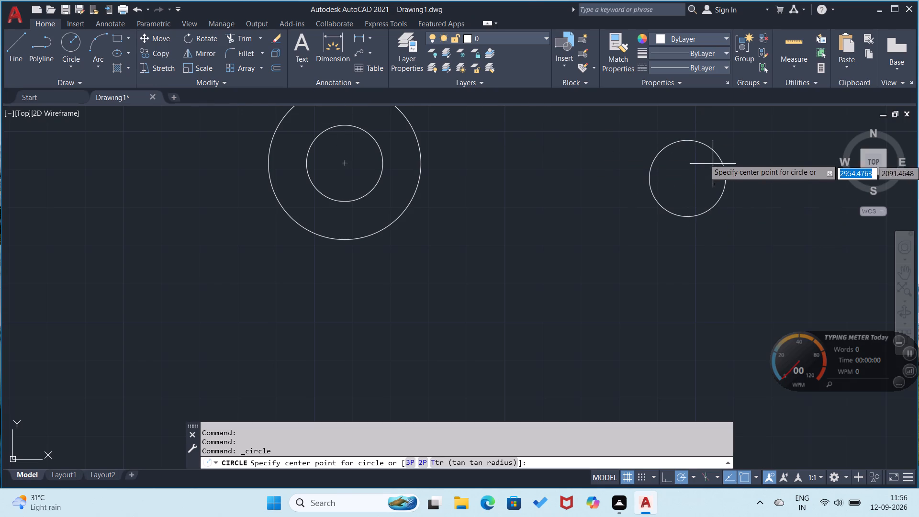
left_click(688, 177)
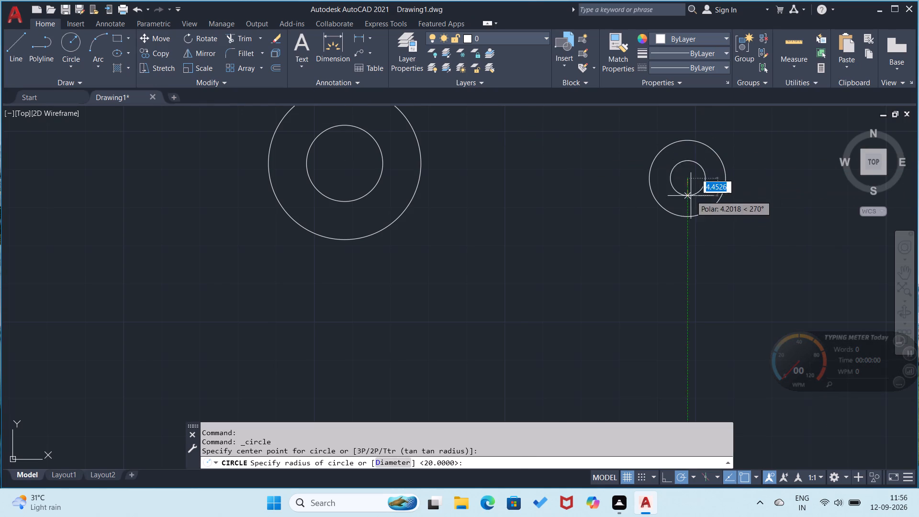
type("20")
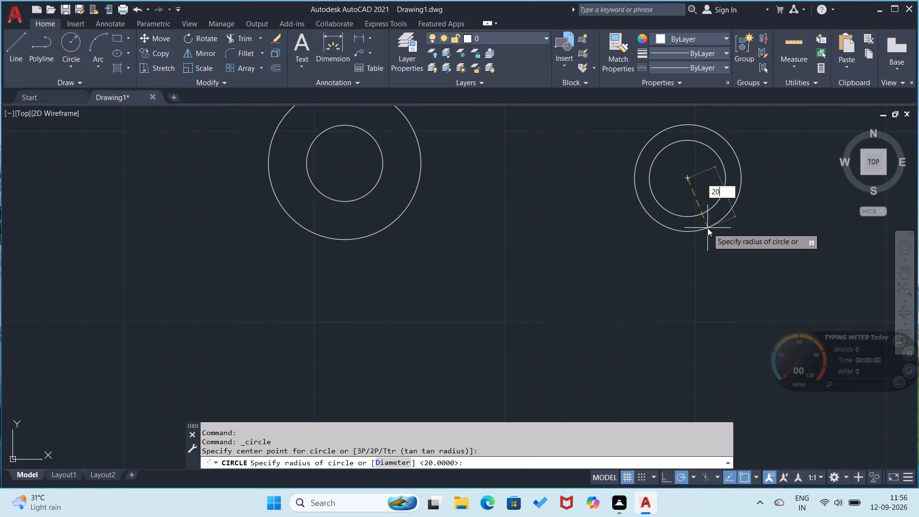
key("Return")
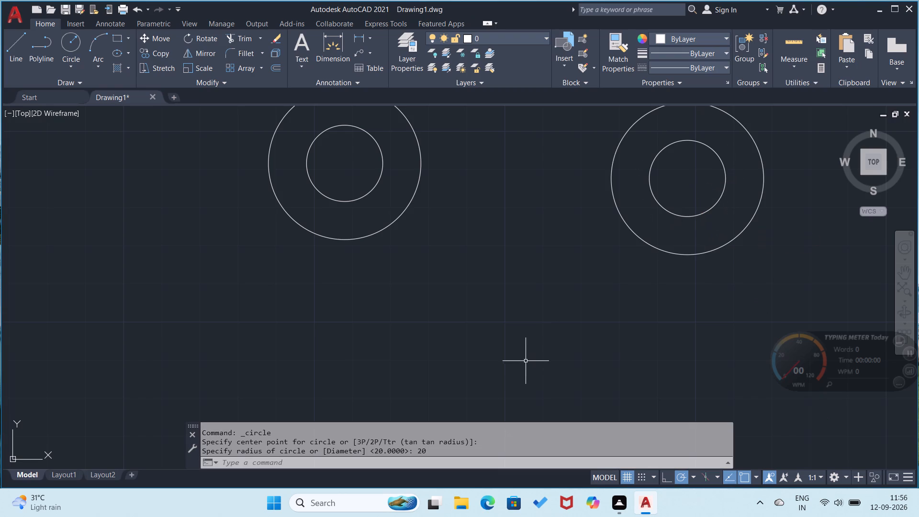
Draw a circle of radius 4 with its centre 72 units directly below the centre of the left concentric pair.
middle_click_drag(504, 341, 509, 325)
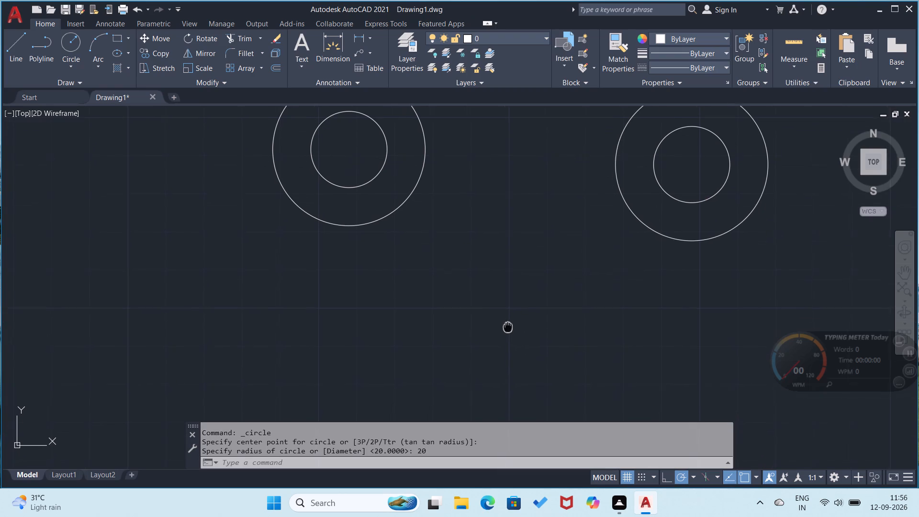
middle_click_drag(509, 325, 511, 316)
left_click(65, 47)
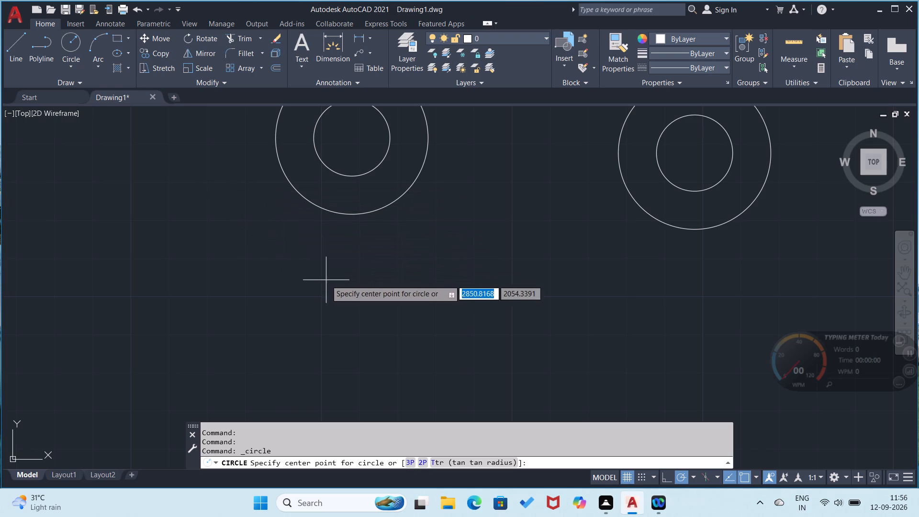
scroll(339, 292, "down", 2)
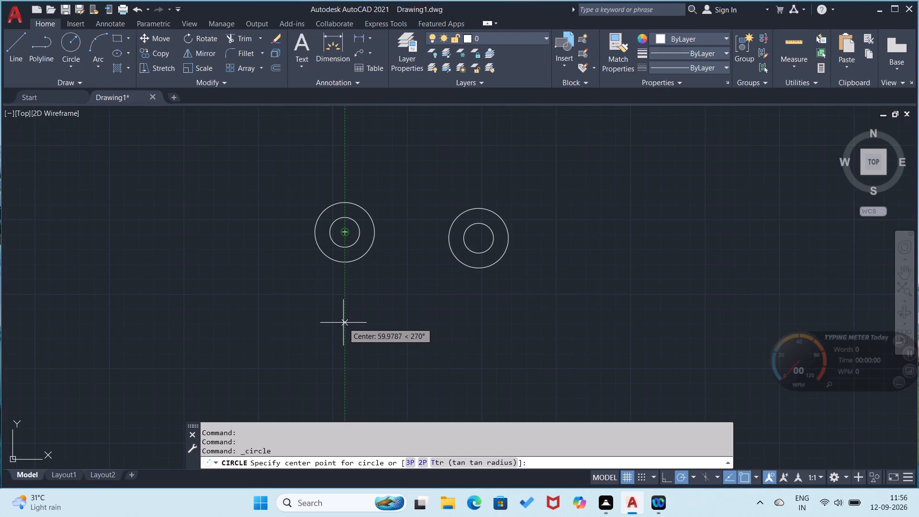
type("72")
key("Return")
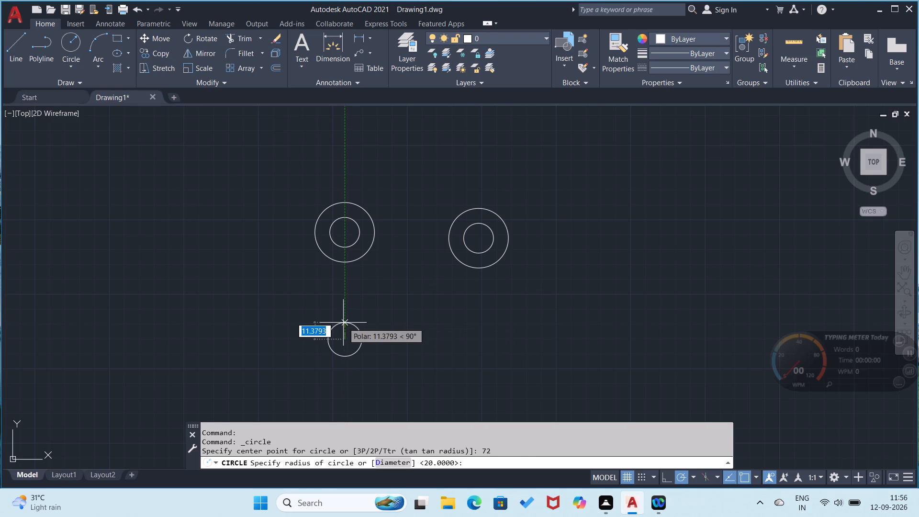
key("4")
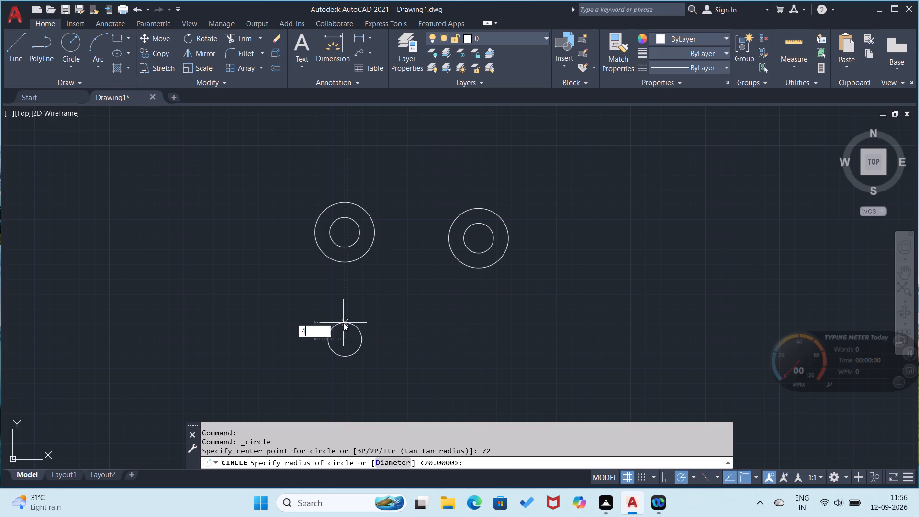
key("Return")
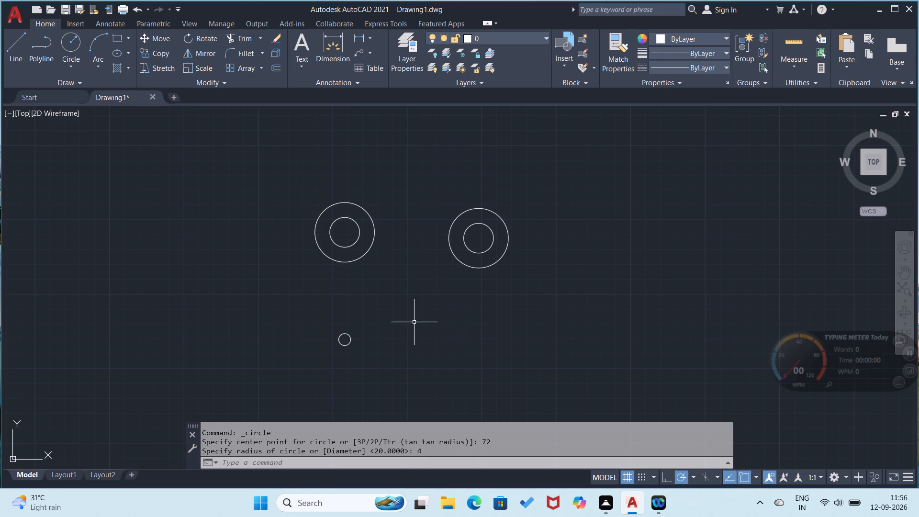
Draw a circle of radius 14 concentric with the radius 4 circle.
middle_click_drag(414, 322, 428, 303)
left_click(79, 50)
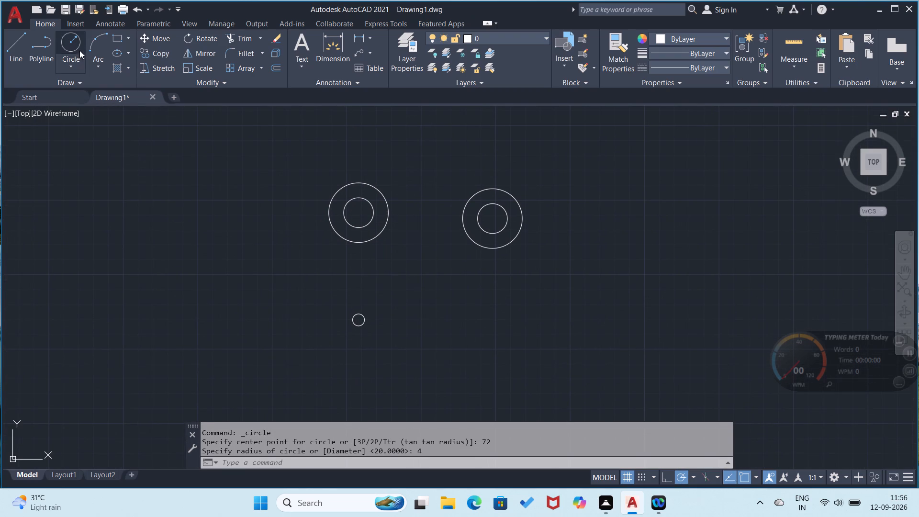
left_click(359, 320)
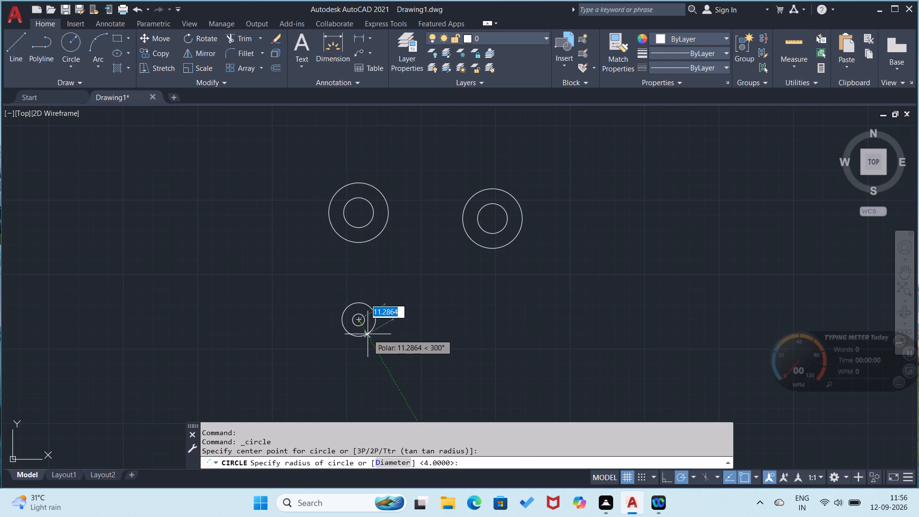
type("14")
key("Return")
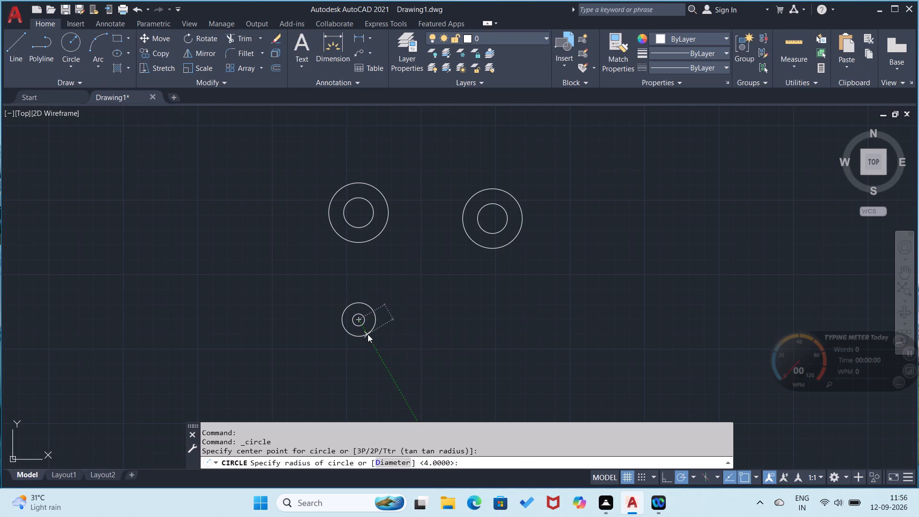
Draw a circle of radius 4 with its centre 90 units horizontally to the right of the lower-left pair's centre.
left_click(71, 50)
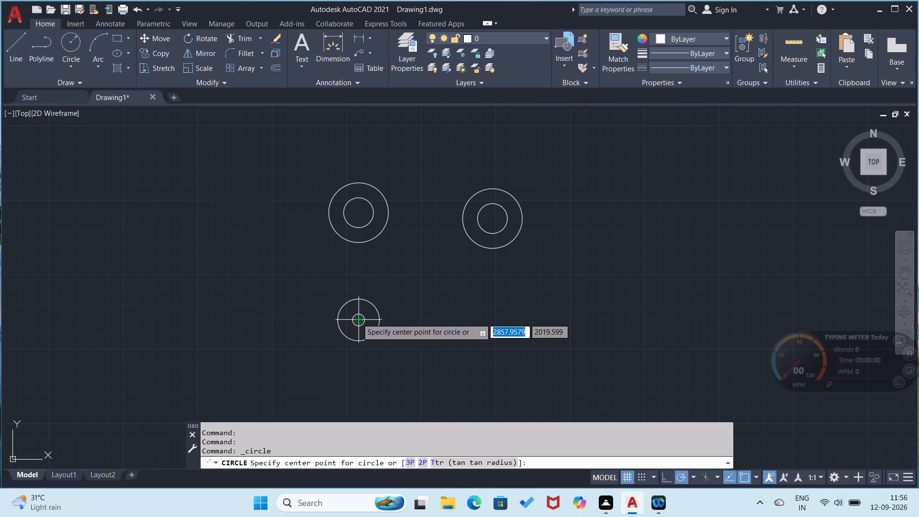
type("90")
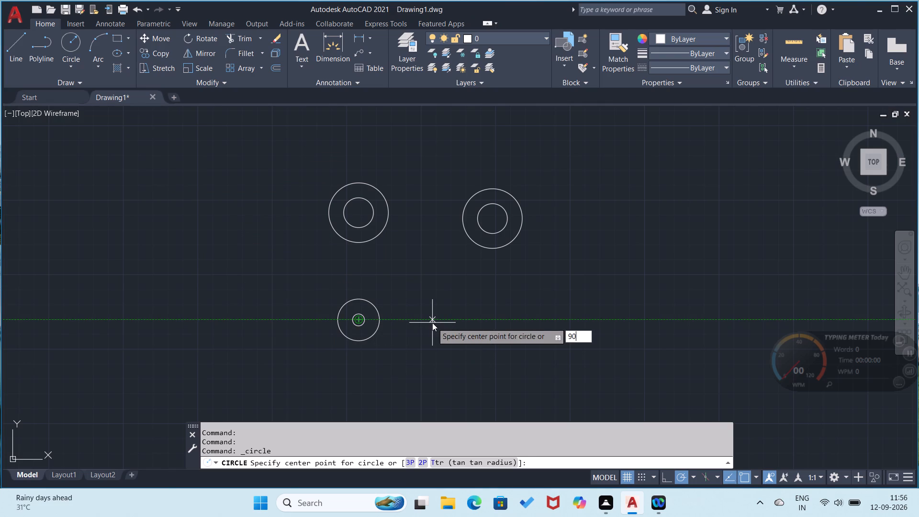
key("Return")
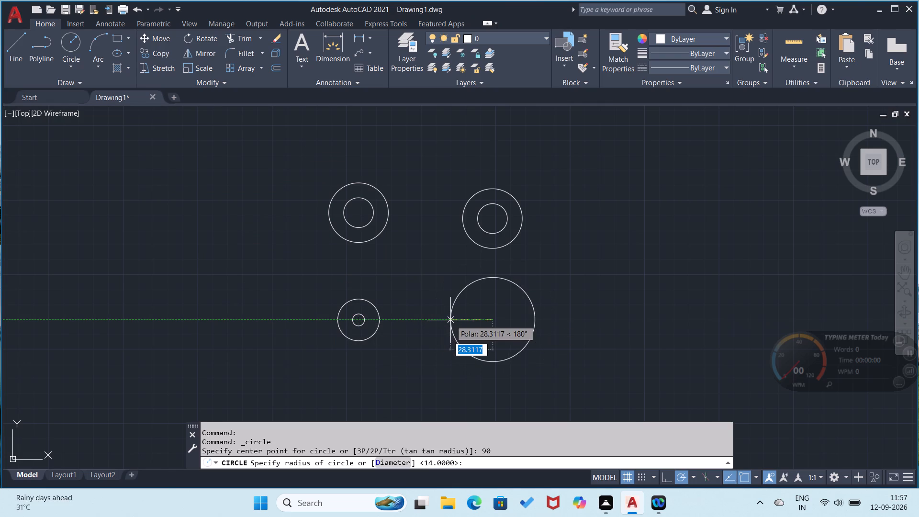
key("4")
key("Return")
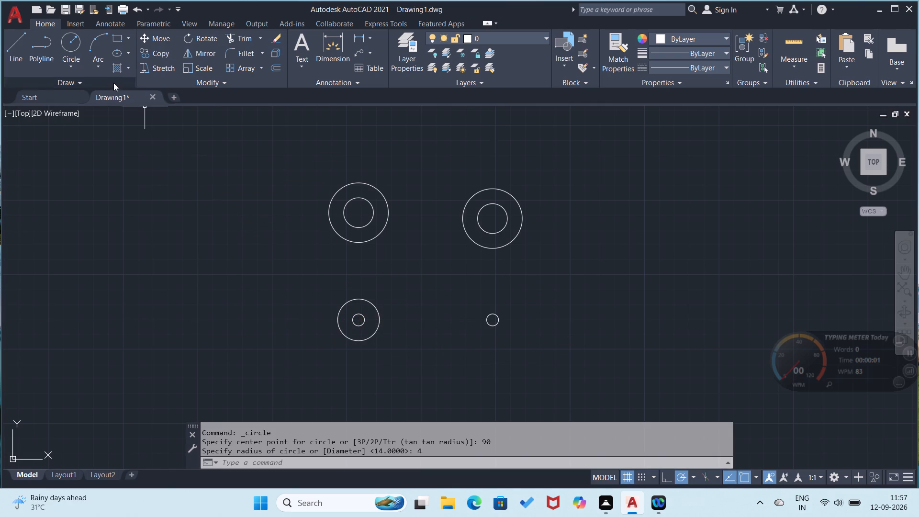
Draw a circle of radius 14 concentric with the lower-right radius 4 circle.
left_click(78, 46)
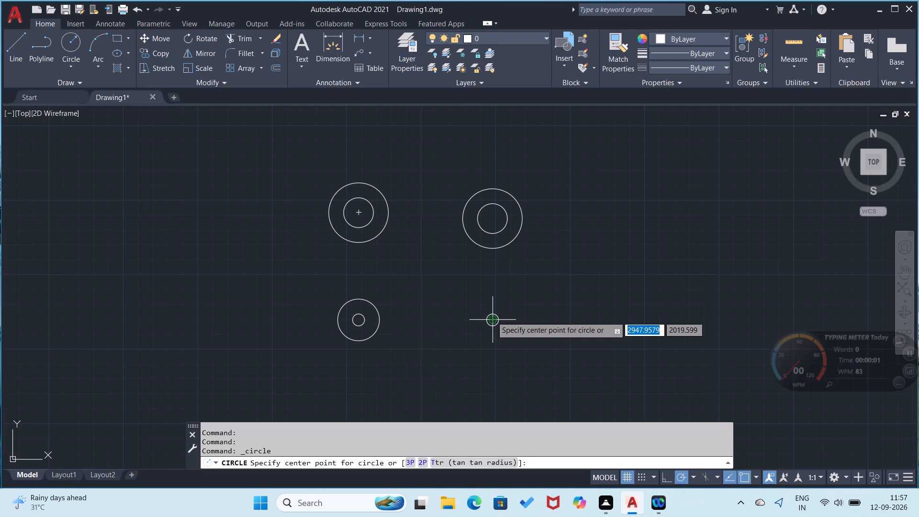
left_click(492, 316)
type("14")
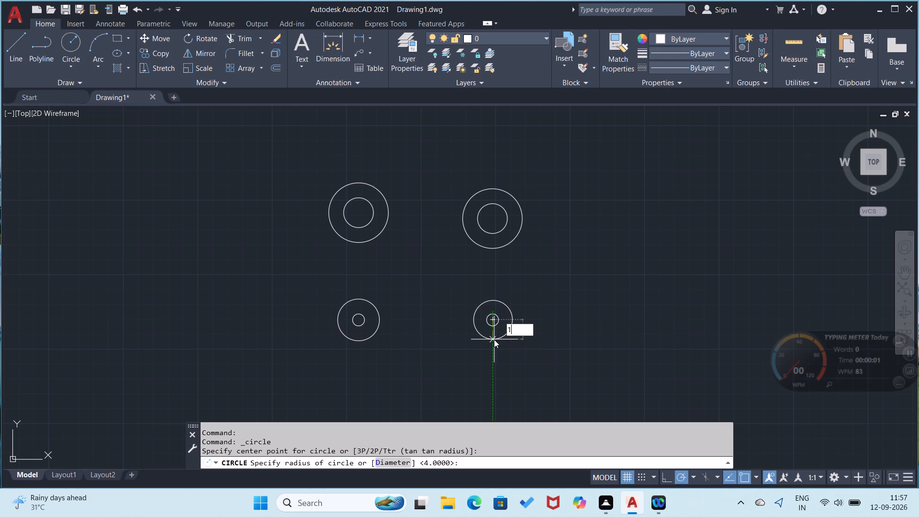
key("Return")
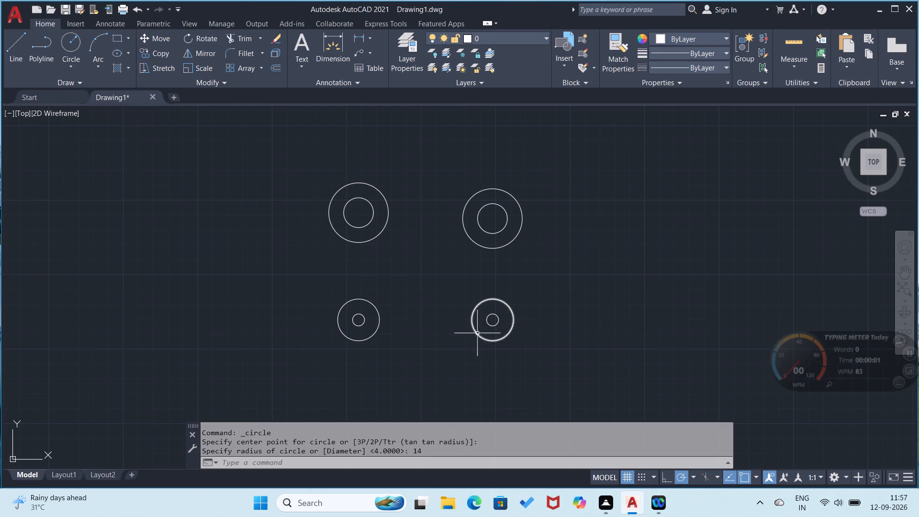
Draw a line joining the centres of the lower-left and lower-right concentric circle pairs.
left_click(70, 40)
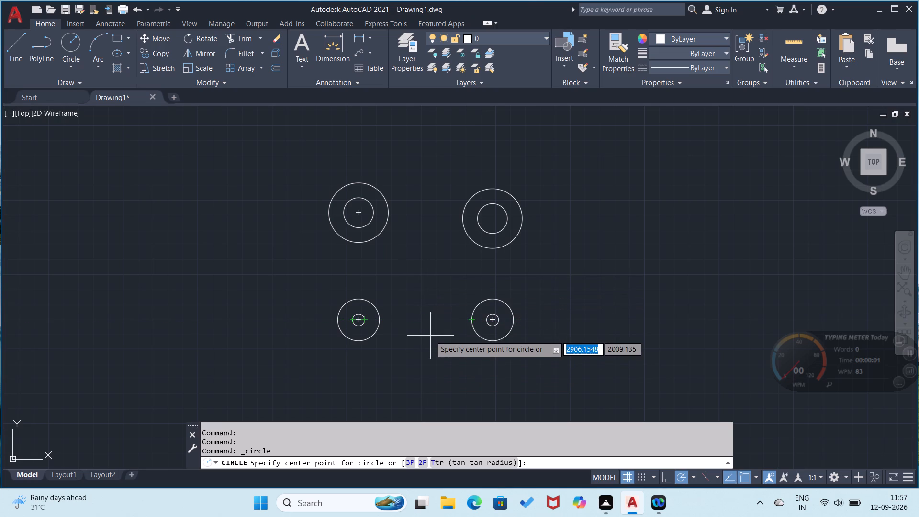
middle_click_drag(423, 347, 422, 289)
scroll(423, 347, "down", 1)
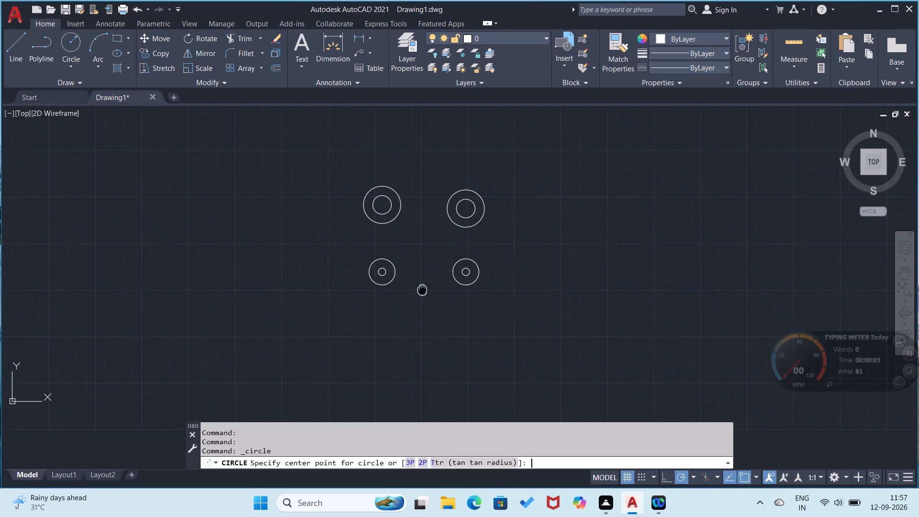
scroll(422, 289, "up", 2)
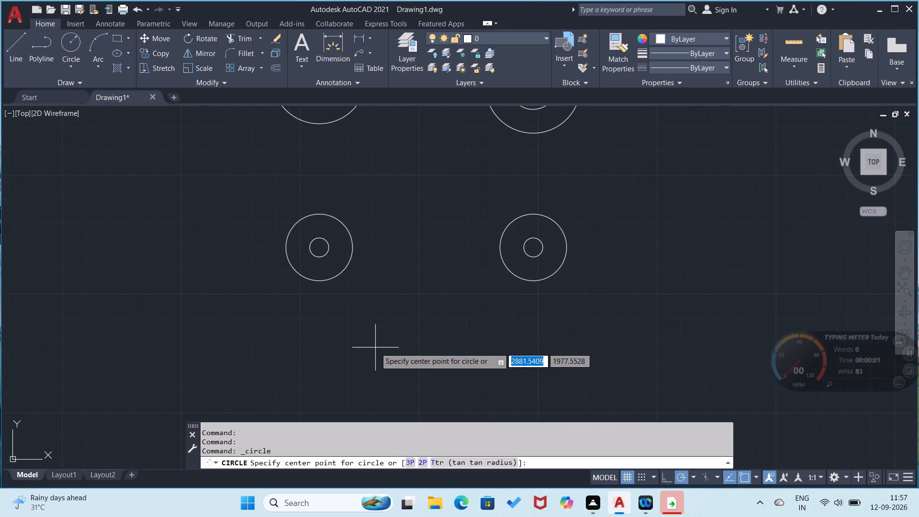
left_click(15, 54)
left_click(318, 249)
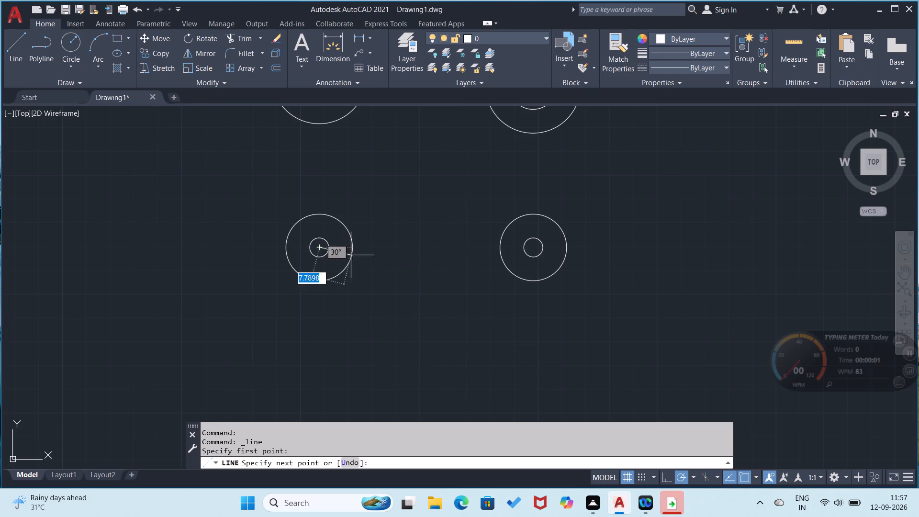
left_click(533, 247)
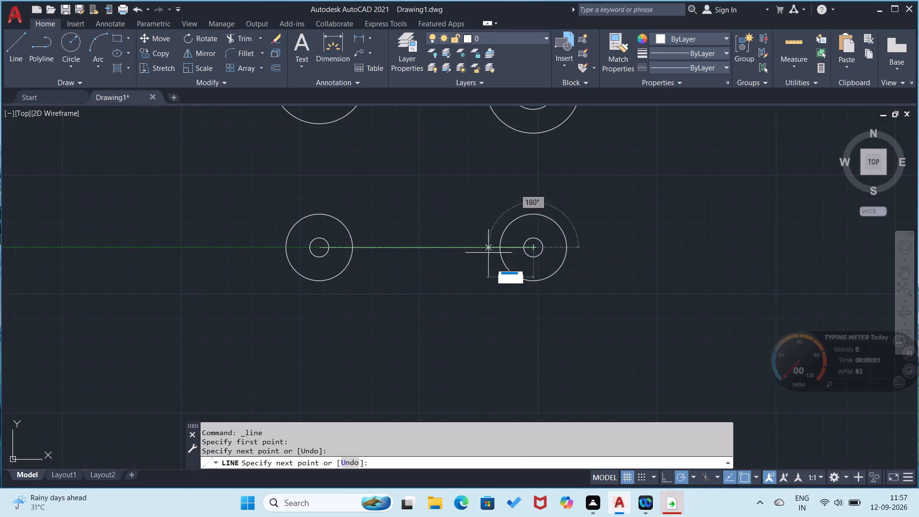
right_click(421, 248)
left_click(437, 249)
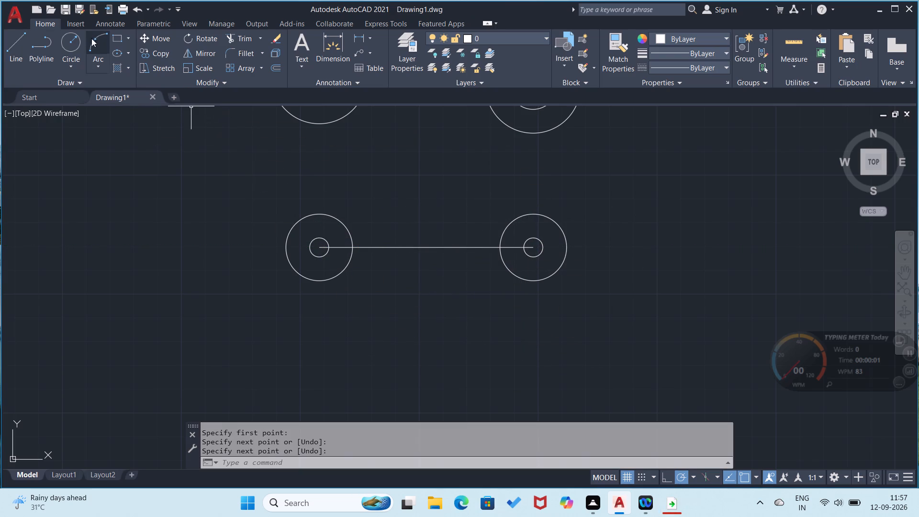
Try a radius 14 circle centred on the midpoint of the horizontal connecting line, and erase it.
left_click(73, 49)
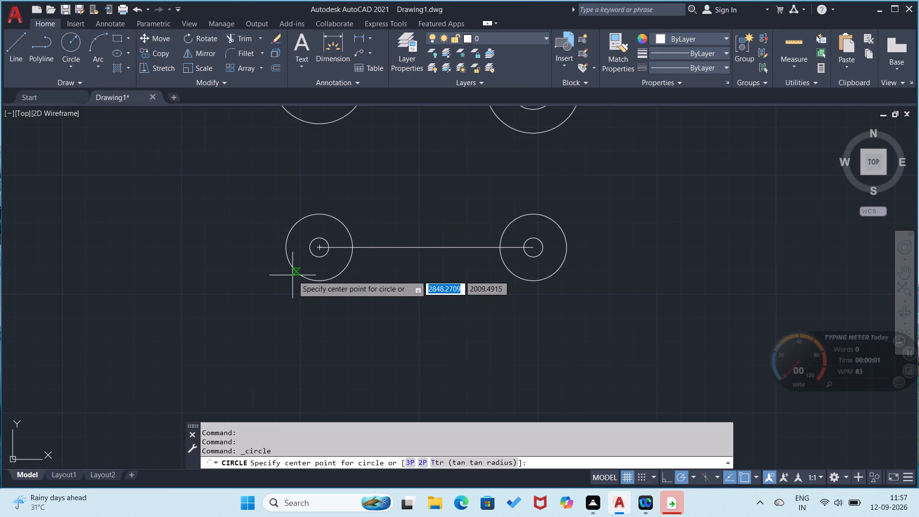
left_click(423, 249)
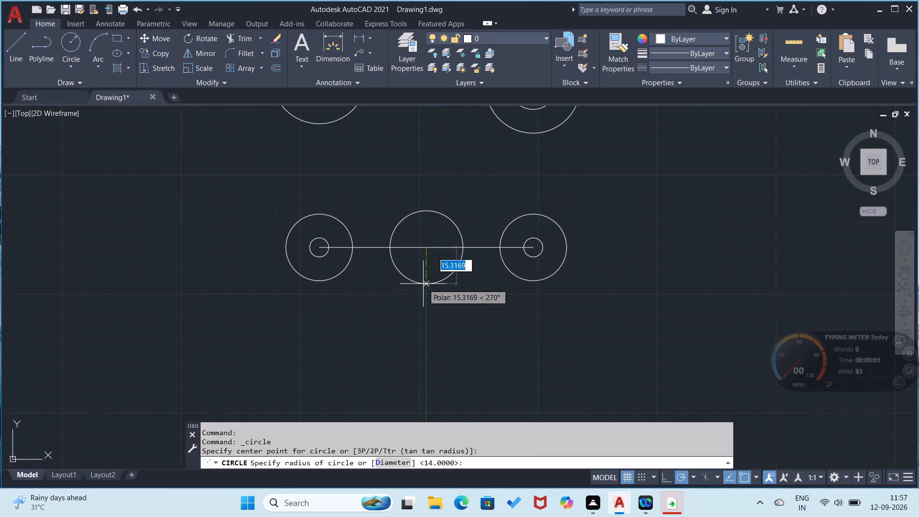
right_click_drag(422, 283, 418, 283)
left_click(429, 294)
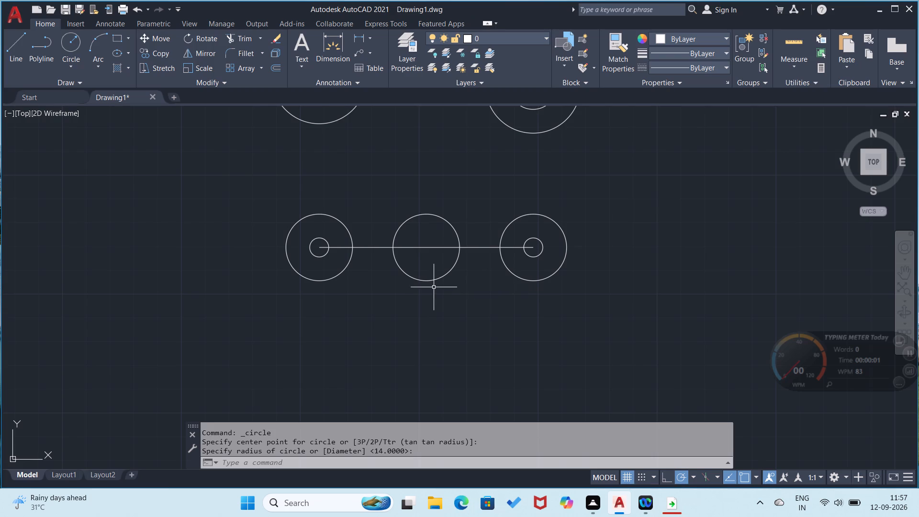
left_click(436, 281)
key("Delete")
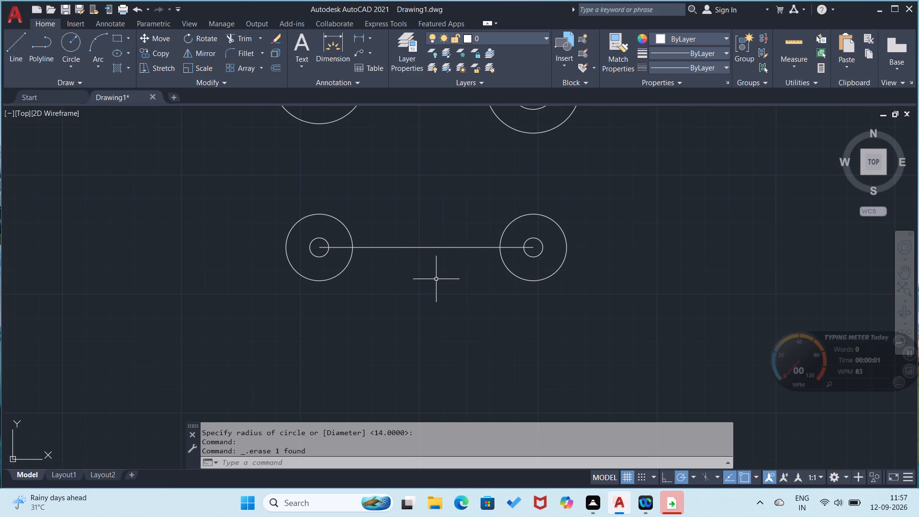
Draw a circle of radius 4 with its centre 30 units directly below the midpoint of the horizontal connecting line.
left_click_drag(20, 45, 38, 60)
left_click(72, 45)
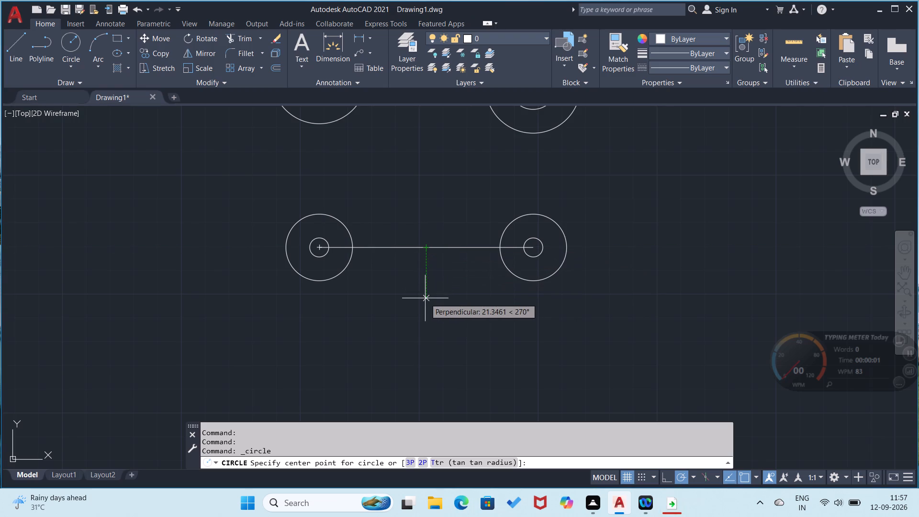
type("30")
key("Return")
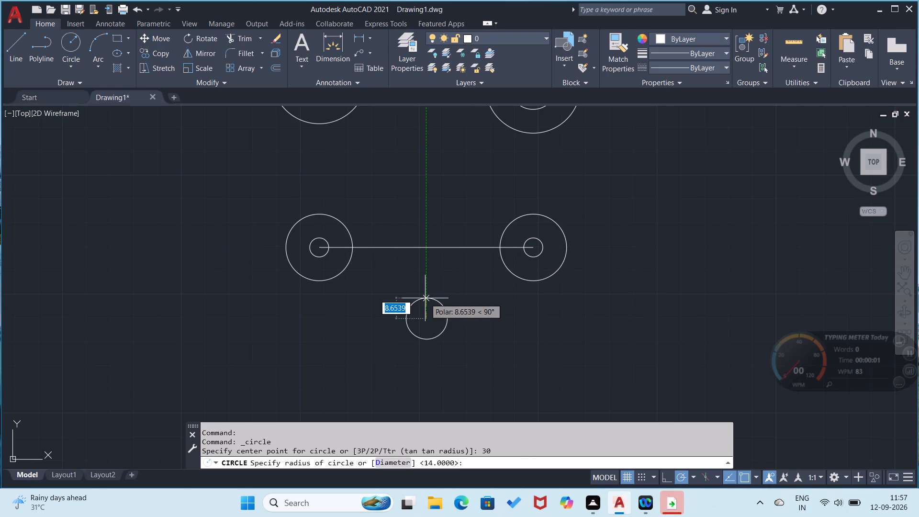
key("4")
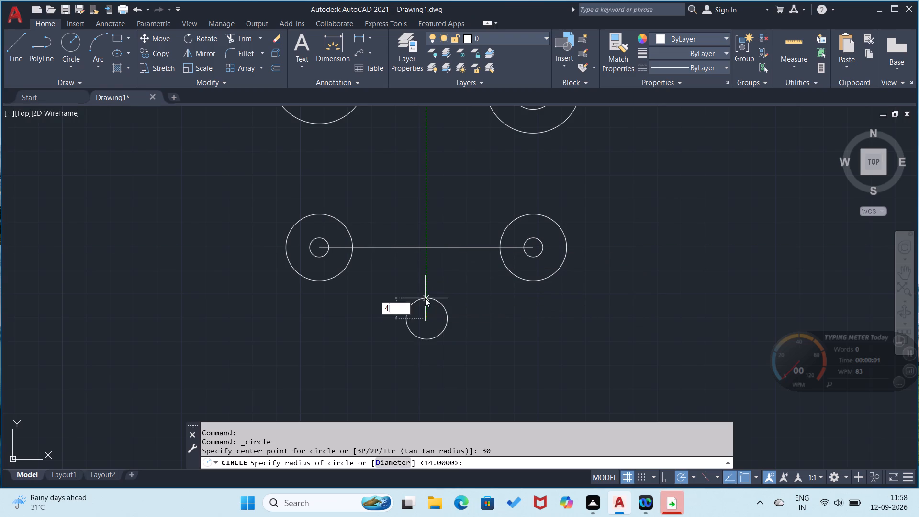
key("Return")
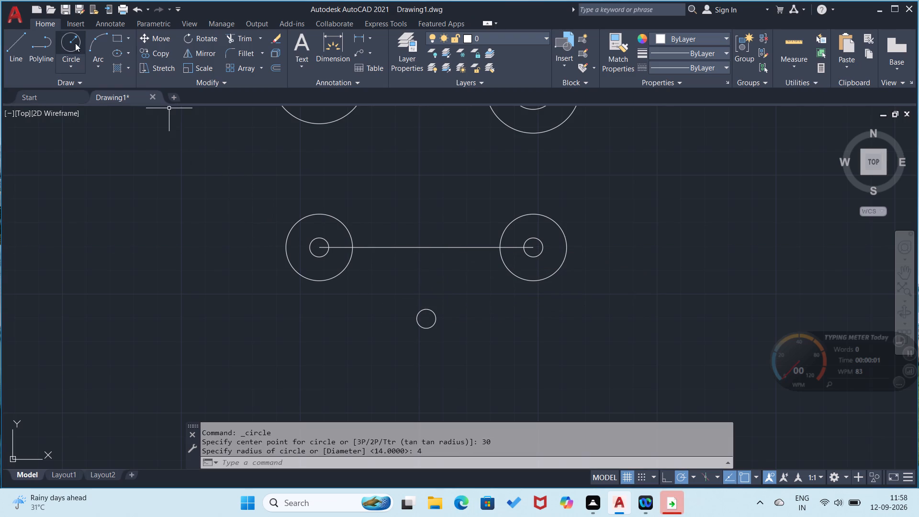
Draw a circle of radius 15 concentric with the bottom-centre radius 4 circle.
left_click(70, 42)
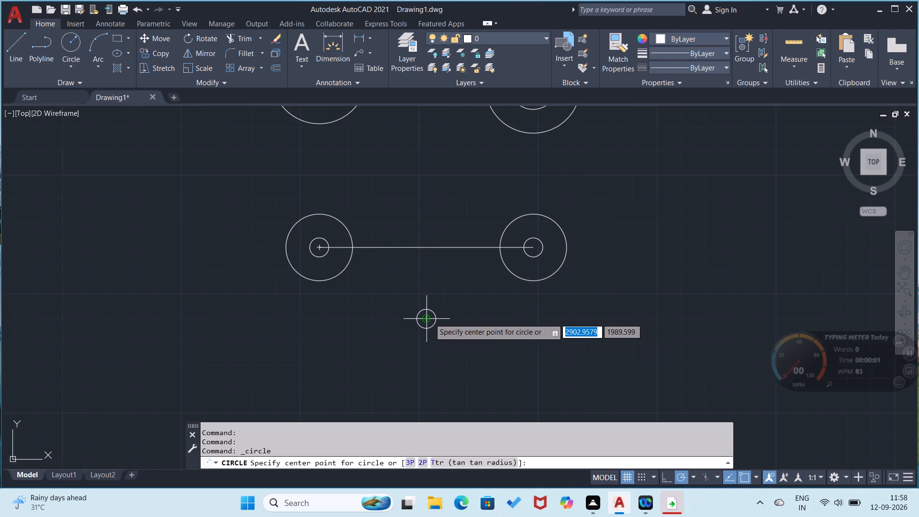
left_click(429, 318)
type("15")
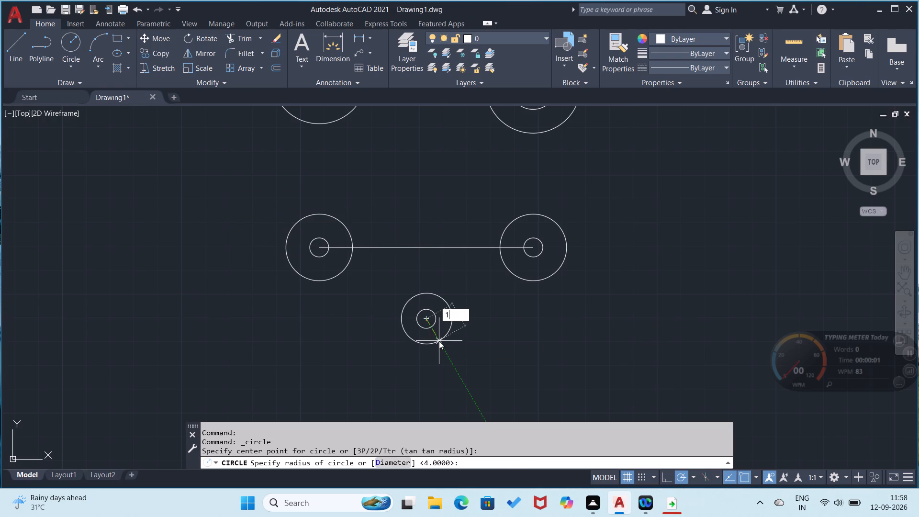
key("Return")
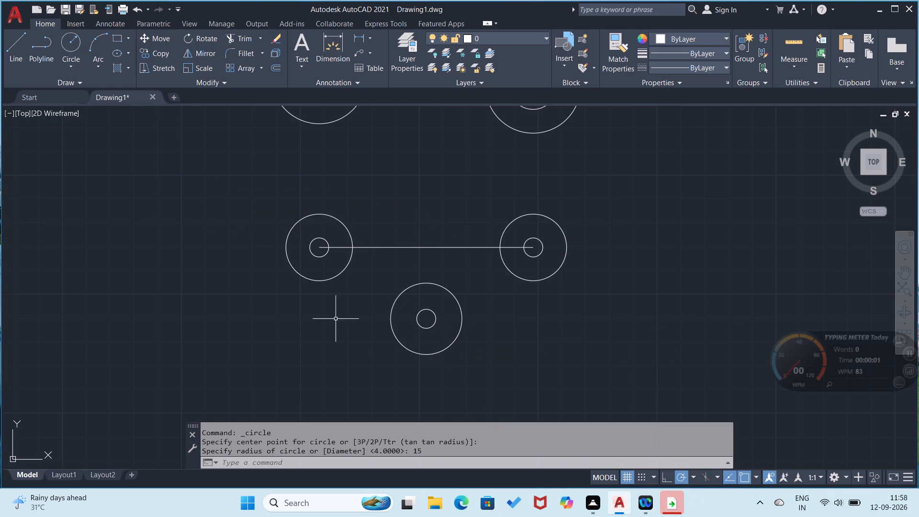
Draw a line tangent to the lower left of the radius 15 circle and the outer circle of the lower-left pair.
left_click(15, 42)
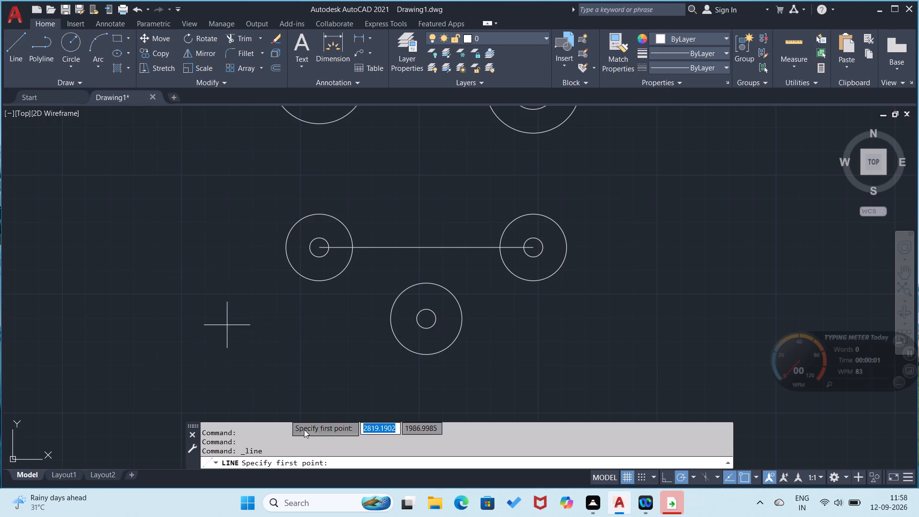
type("tan")
key("space")
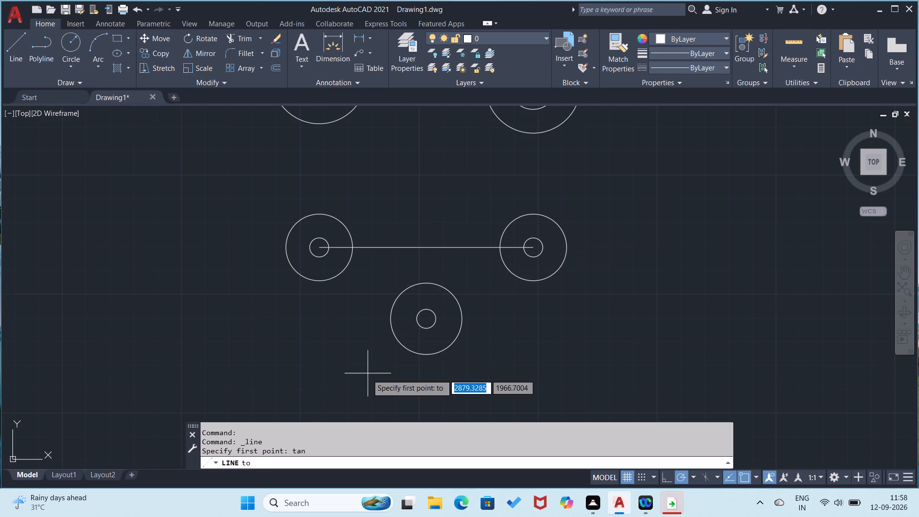
left_click(400, 343)
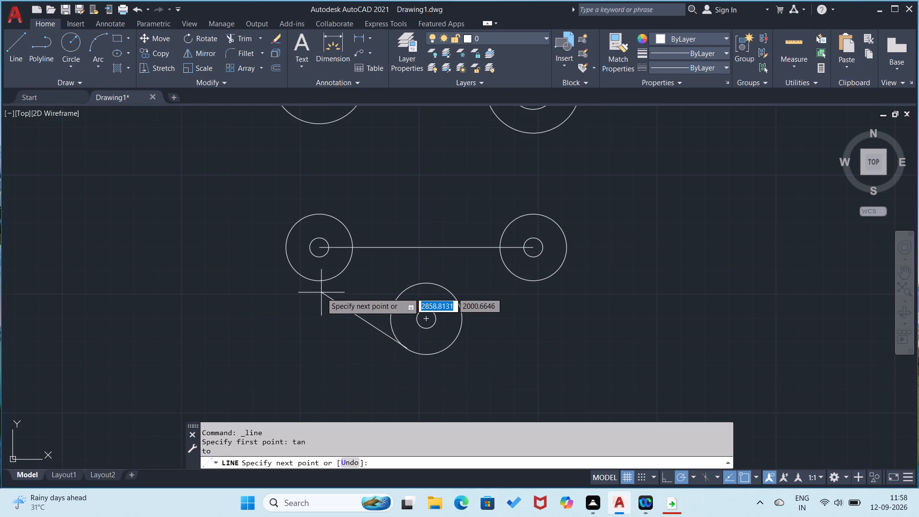
type("tan")
key("space")
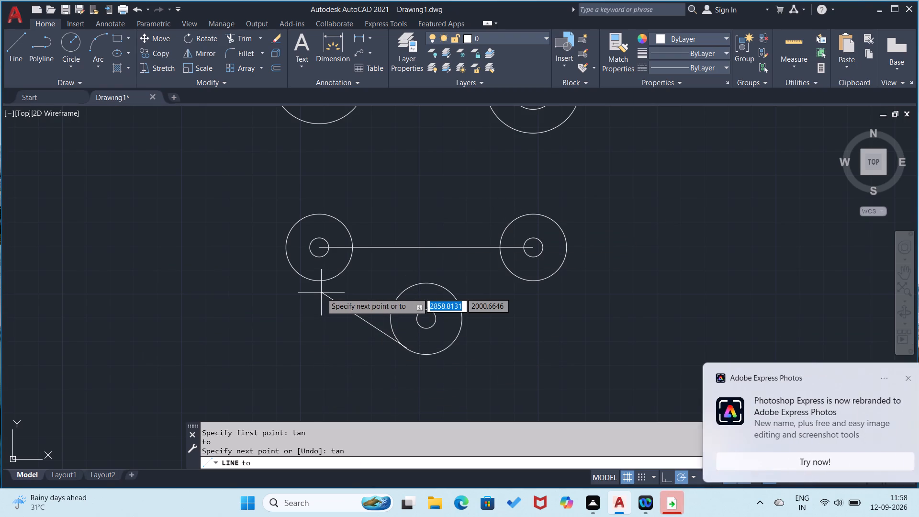
left_click(289, 264)
right_click(289, 263)
left_click(298, 271)
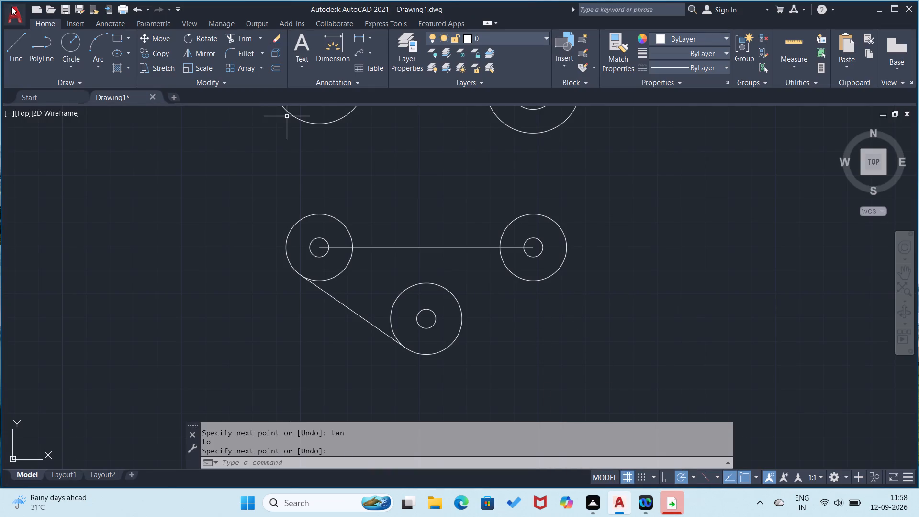
Draw a line tangent to the lower right of the radius 15 circle and the outer circle of the lower-right pair.
left_click(8, 47)
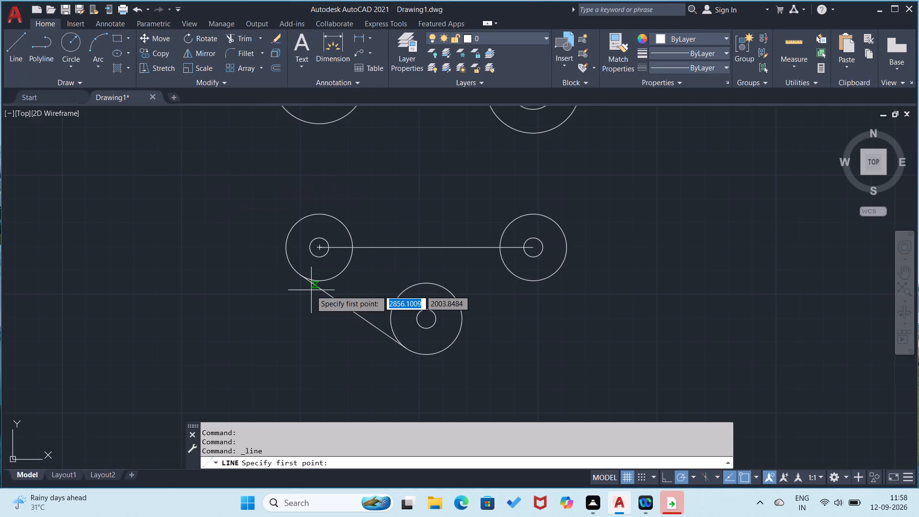
type("tan")
key("space")
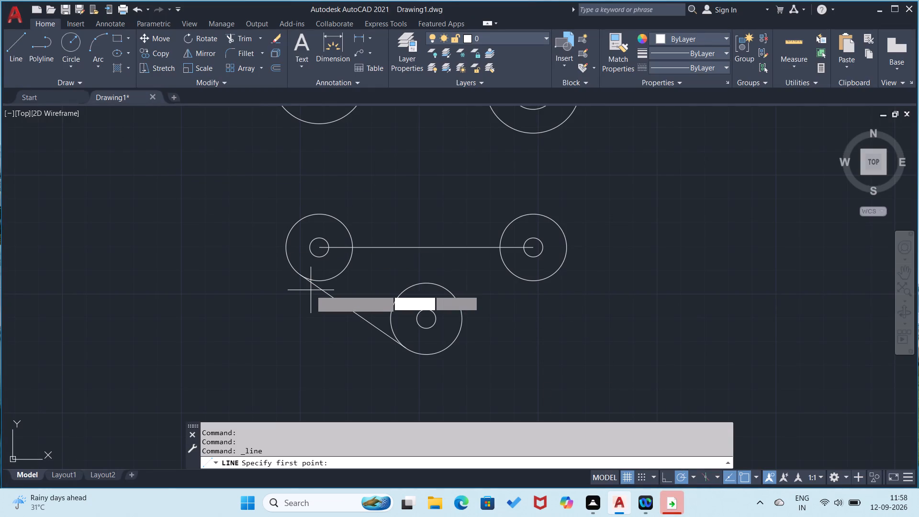
left_click(453, 337)
type("tan")
key("space")
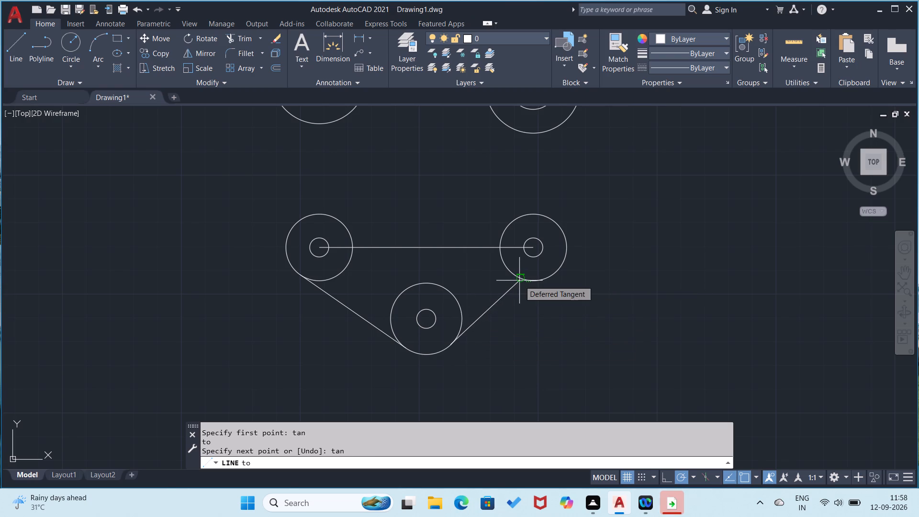
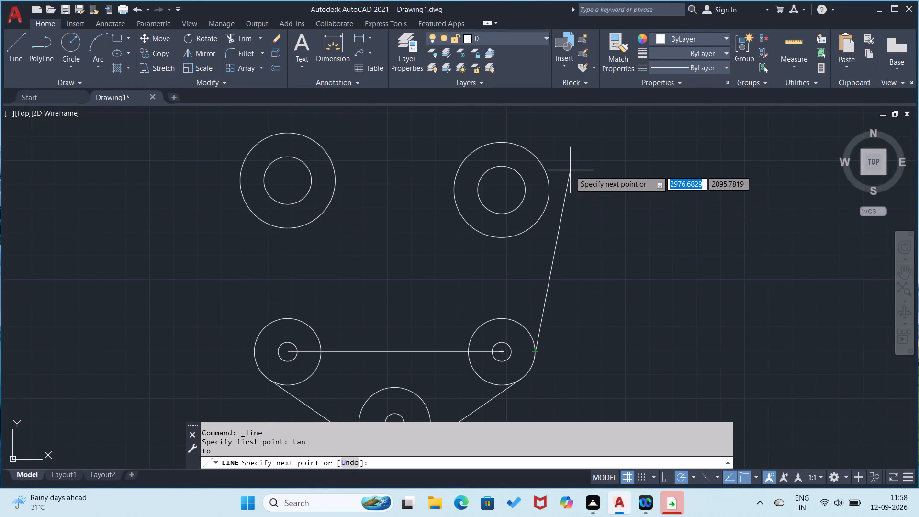
Finish the right outline line from the lower-right pair's outer circle tangent to the right side of the upper-right pair's outer circle.
type("tan")
key("space")
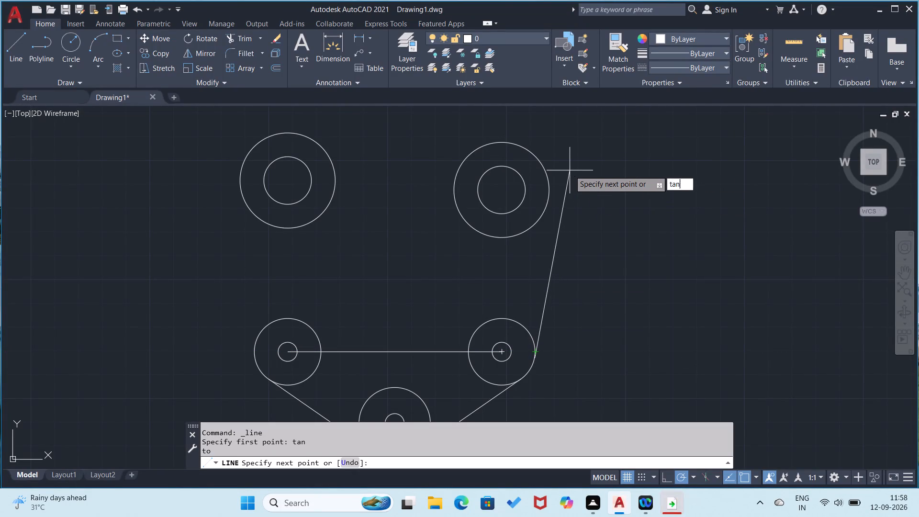
left_click(549, 198)
right_click(548, 198)
left_click(572, 218)
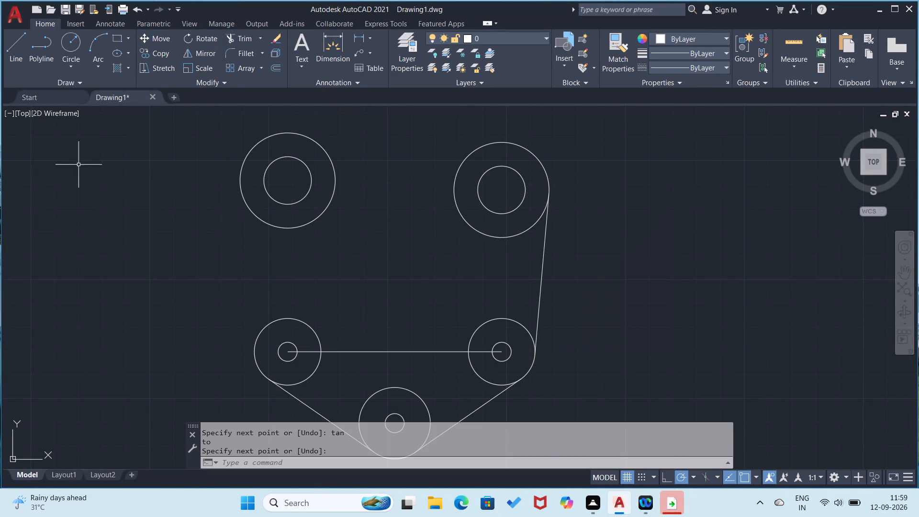
Draw a line tangent to the left sides of the outer circles of the lower-left and upper-left pairs.
left_click_drag(19, 49, 20, 58)
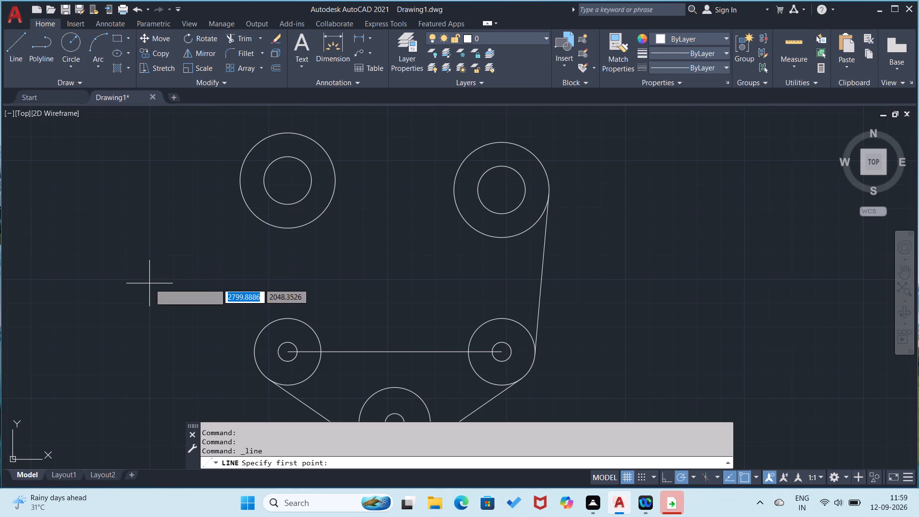
type("tan")
key("space")
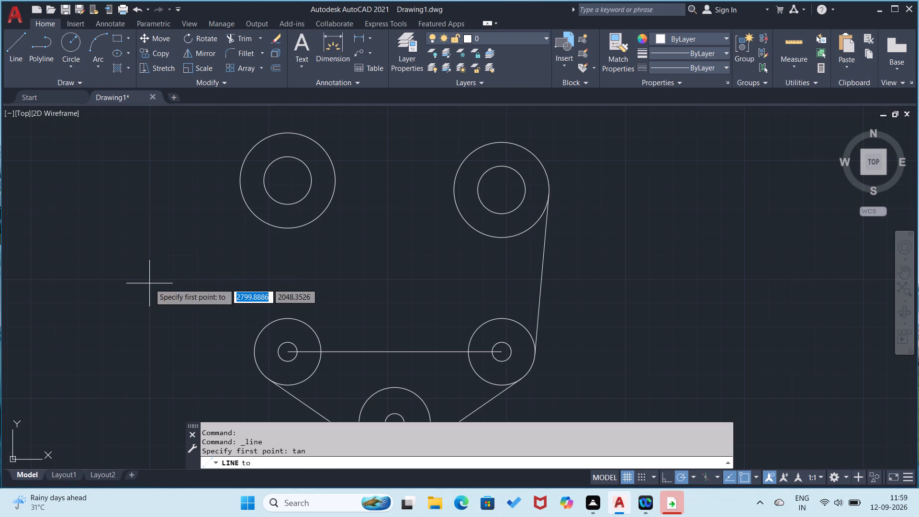
left_click(250, 346)
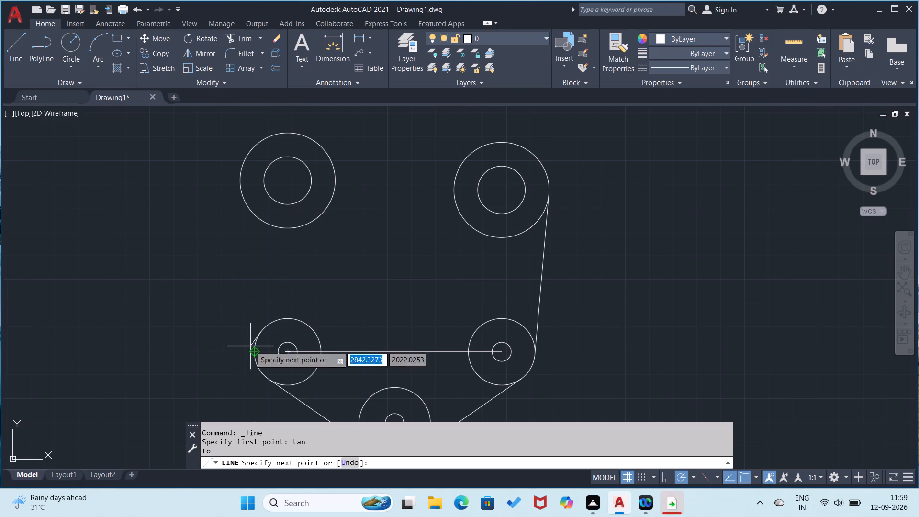
type("6ta")
key("BackSpace")
key("BackSpace")
key("BackSpace")
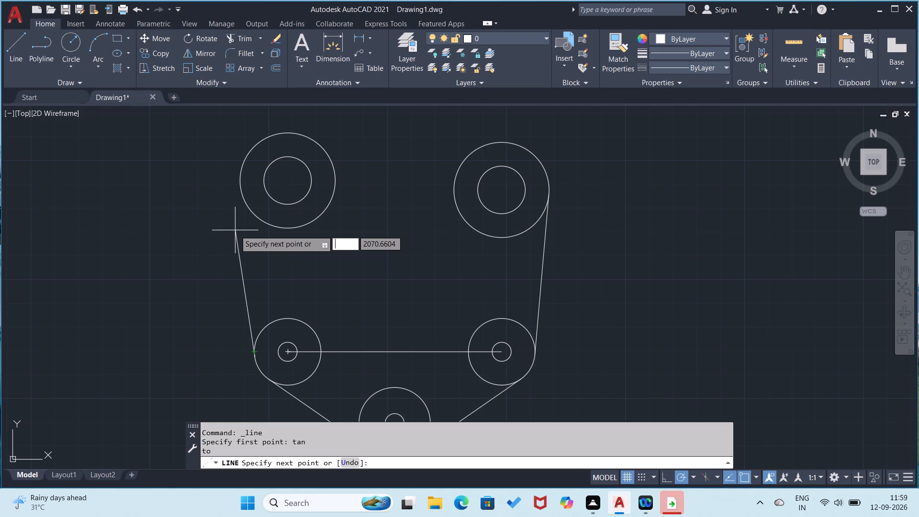
type("tan")
key("space")
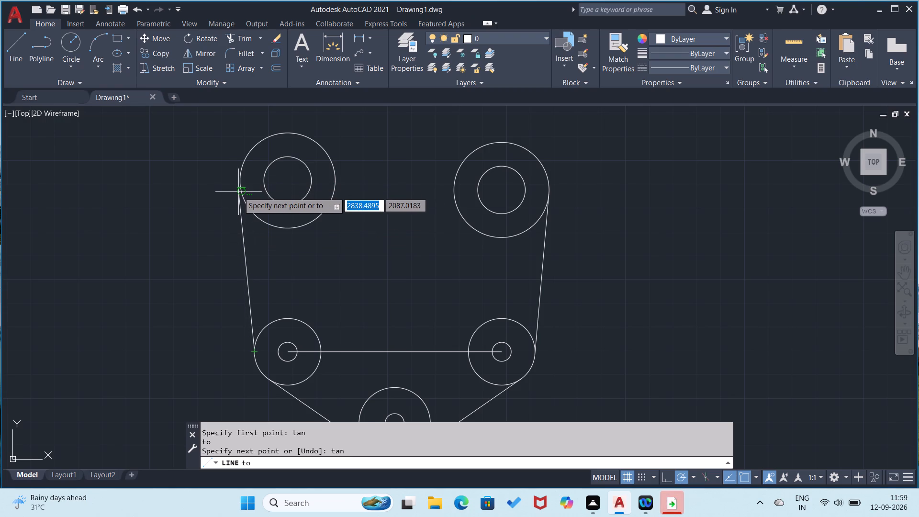
left_click(238, 192)
right_click(229, 201)
left_click(232, 208)
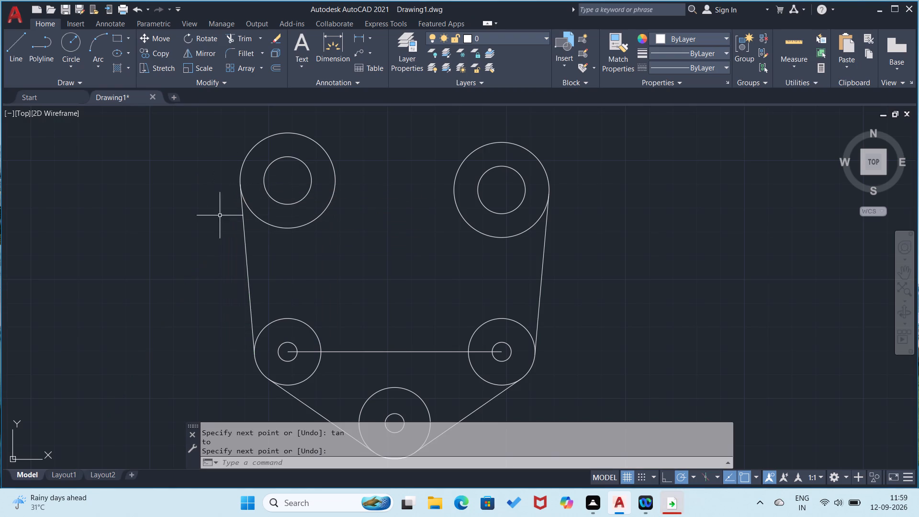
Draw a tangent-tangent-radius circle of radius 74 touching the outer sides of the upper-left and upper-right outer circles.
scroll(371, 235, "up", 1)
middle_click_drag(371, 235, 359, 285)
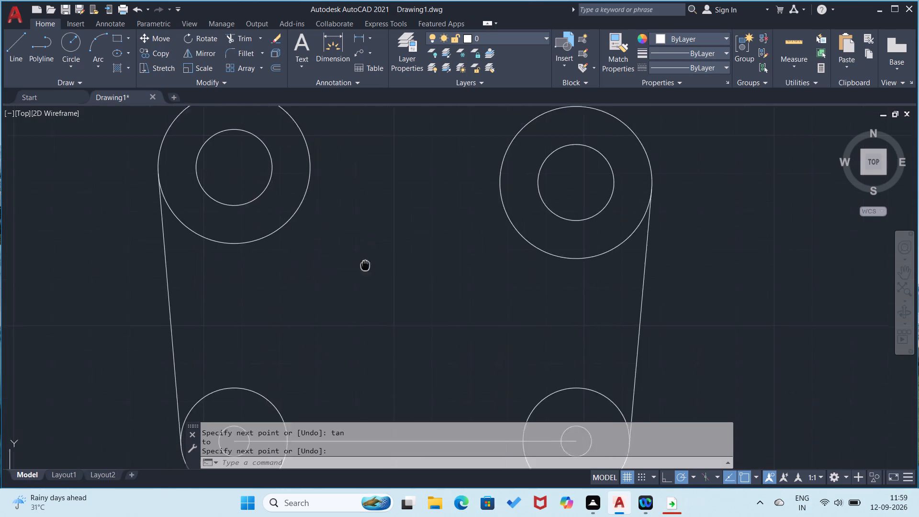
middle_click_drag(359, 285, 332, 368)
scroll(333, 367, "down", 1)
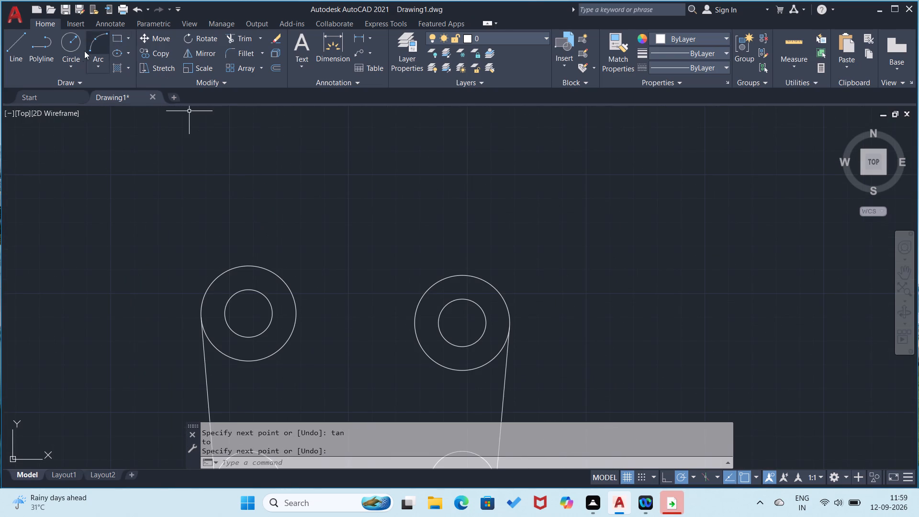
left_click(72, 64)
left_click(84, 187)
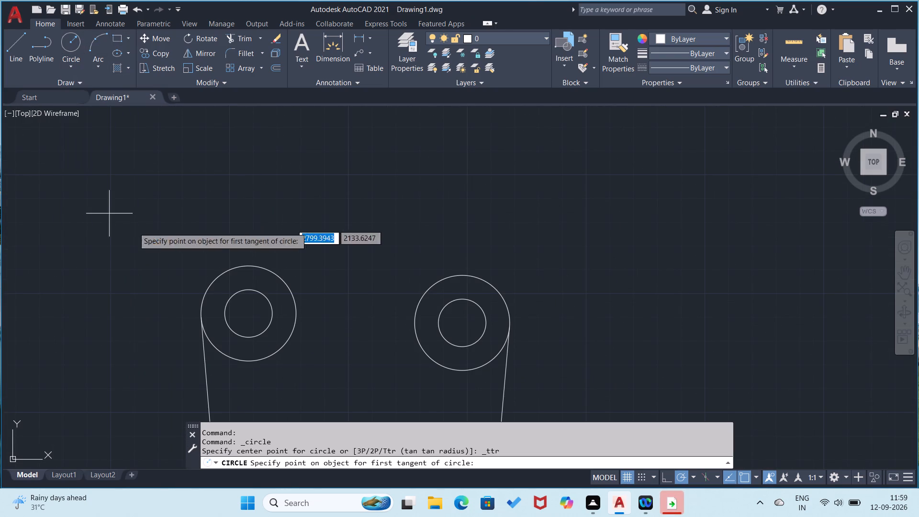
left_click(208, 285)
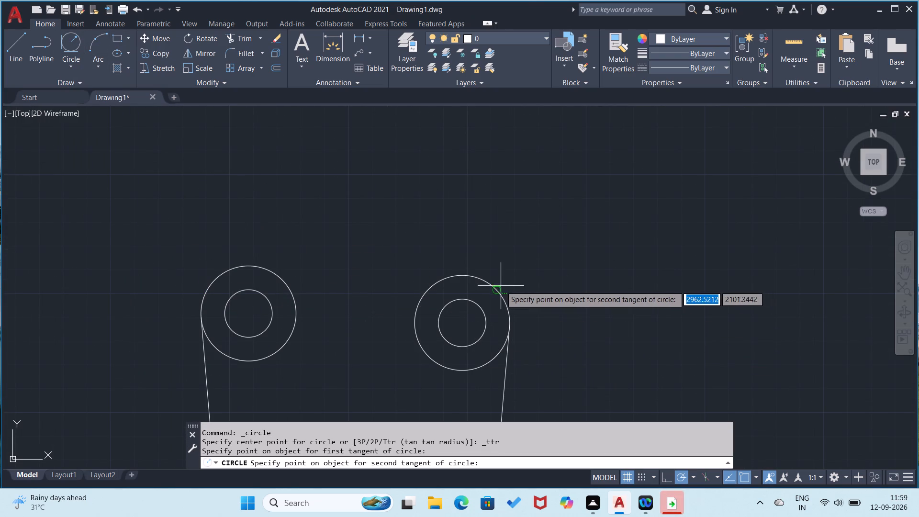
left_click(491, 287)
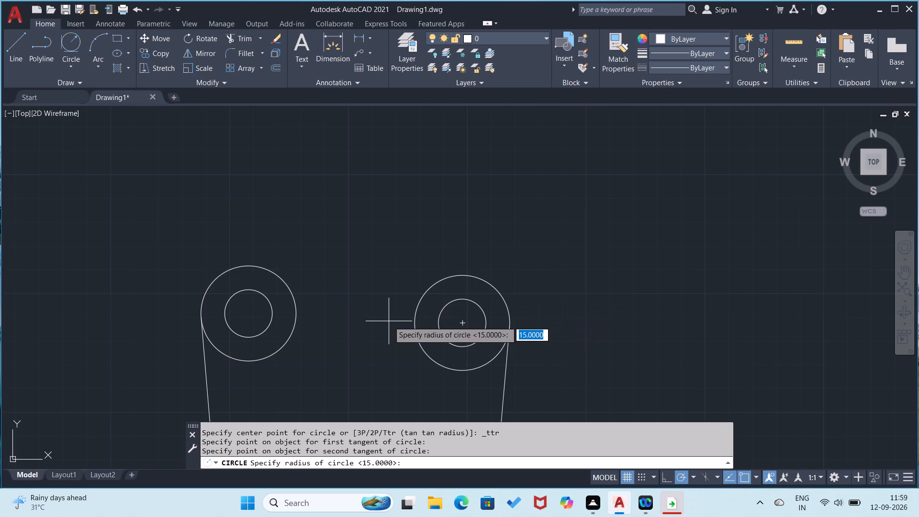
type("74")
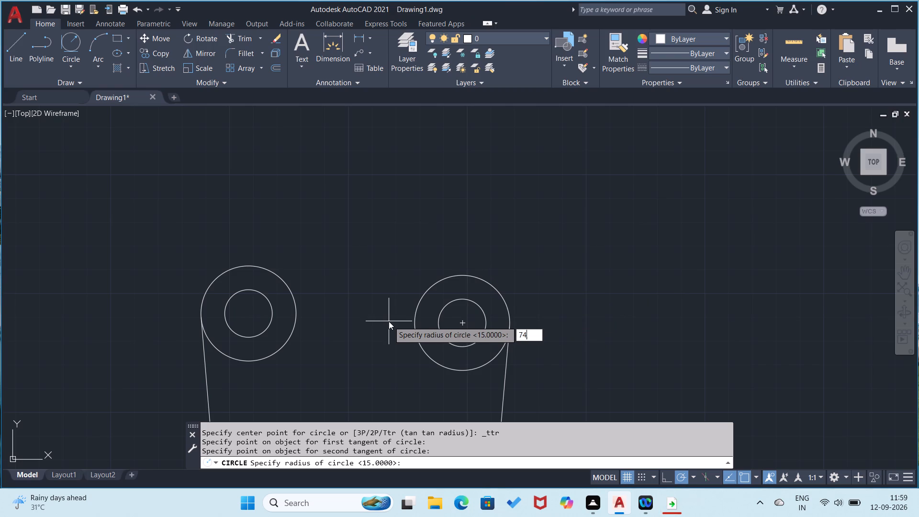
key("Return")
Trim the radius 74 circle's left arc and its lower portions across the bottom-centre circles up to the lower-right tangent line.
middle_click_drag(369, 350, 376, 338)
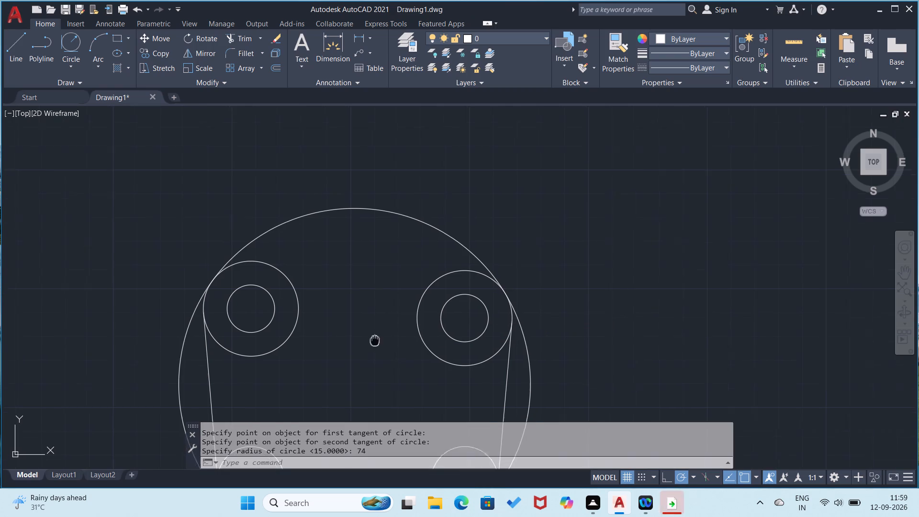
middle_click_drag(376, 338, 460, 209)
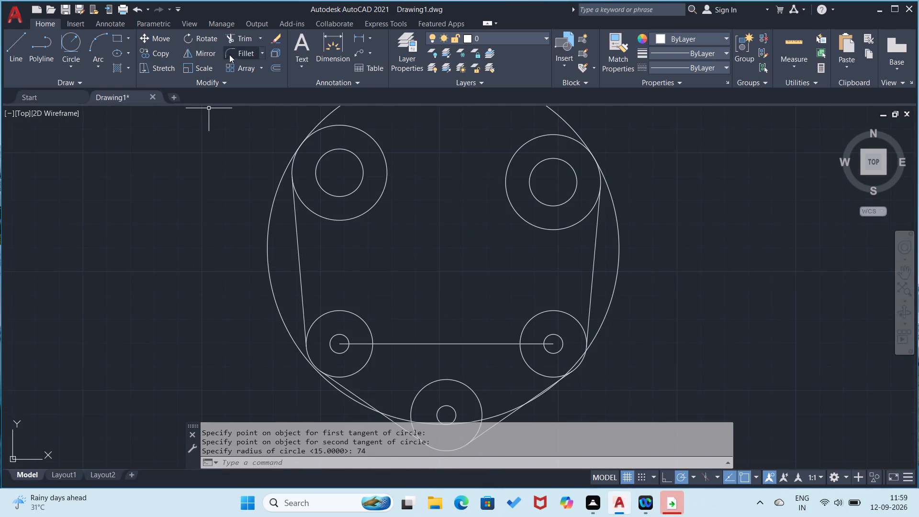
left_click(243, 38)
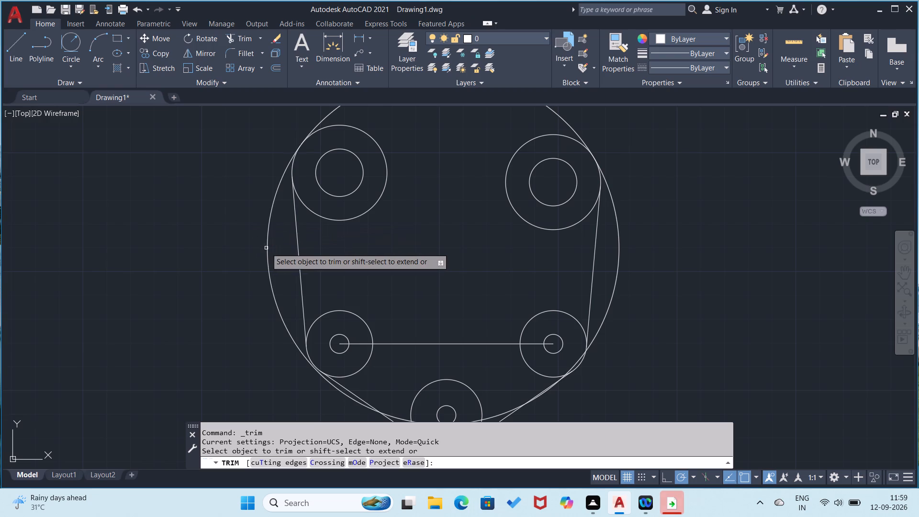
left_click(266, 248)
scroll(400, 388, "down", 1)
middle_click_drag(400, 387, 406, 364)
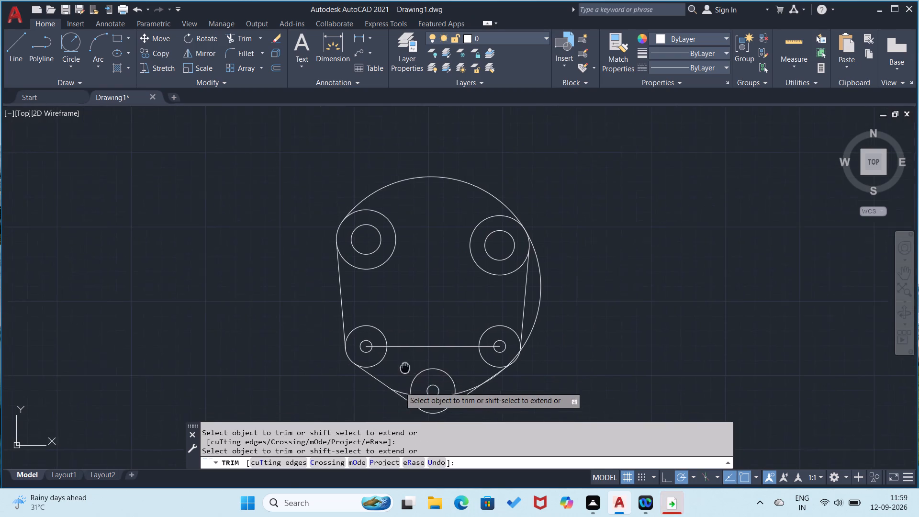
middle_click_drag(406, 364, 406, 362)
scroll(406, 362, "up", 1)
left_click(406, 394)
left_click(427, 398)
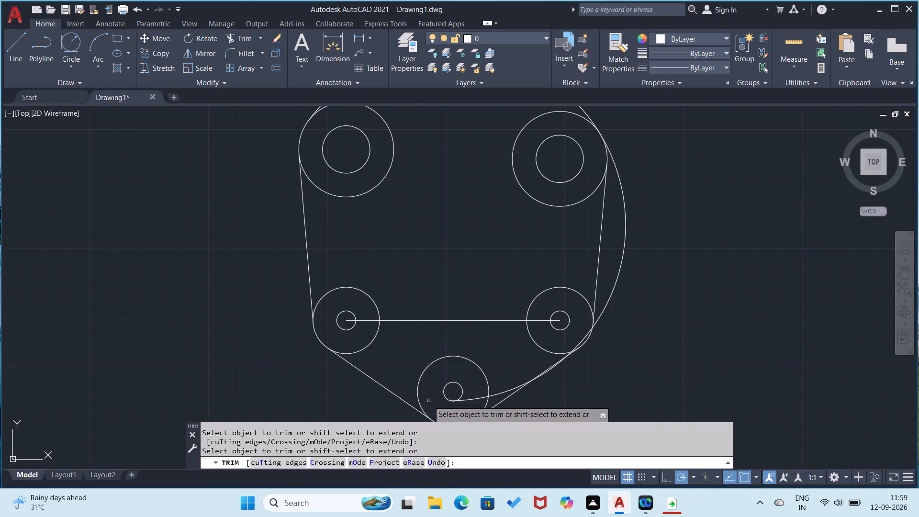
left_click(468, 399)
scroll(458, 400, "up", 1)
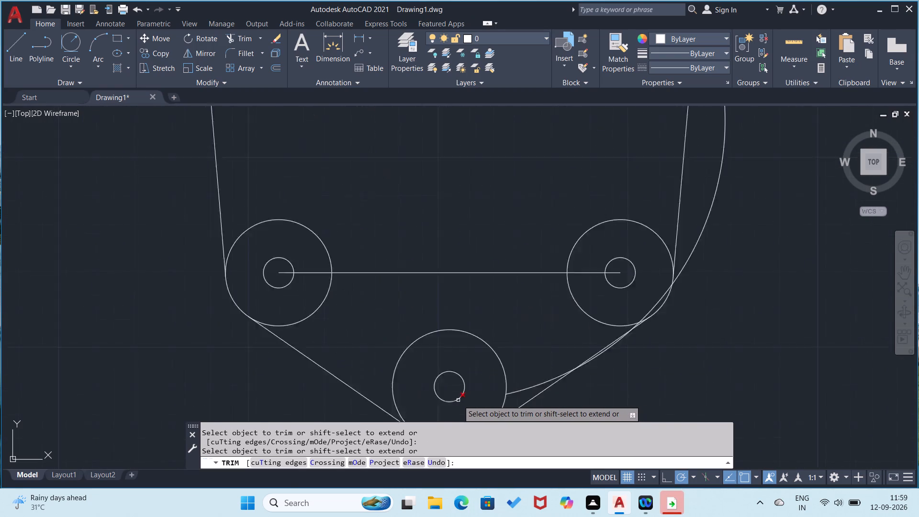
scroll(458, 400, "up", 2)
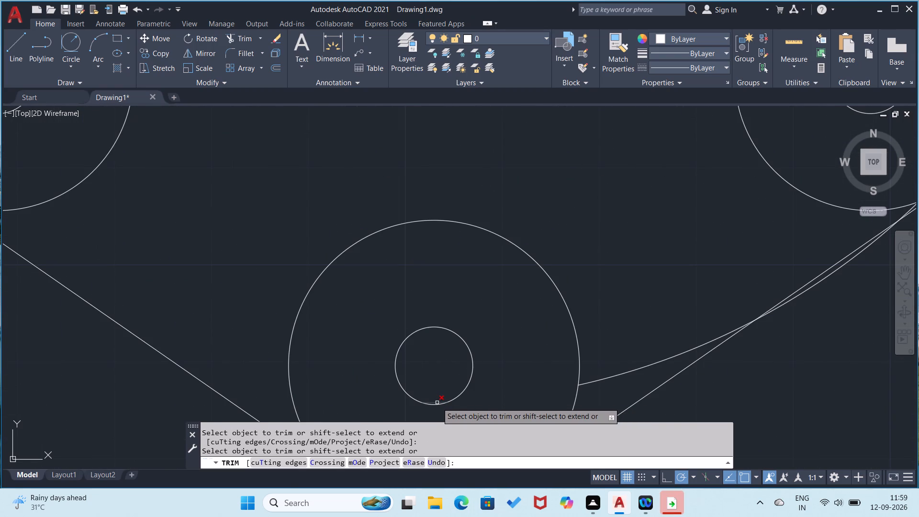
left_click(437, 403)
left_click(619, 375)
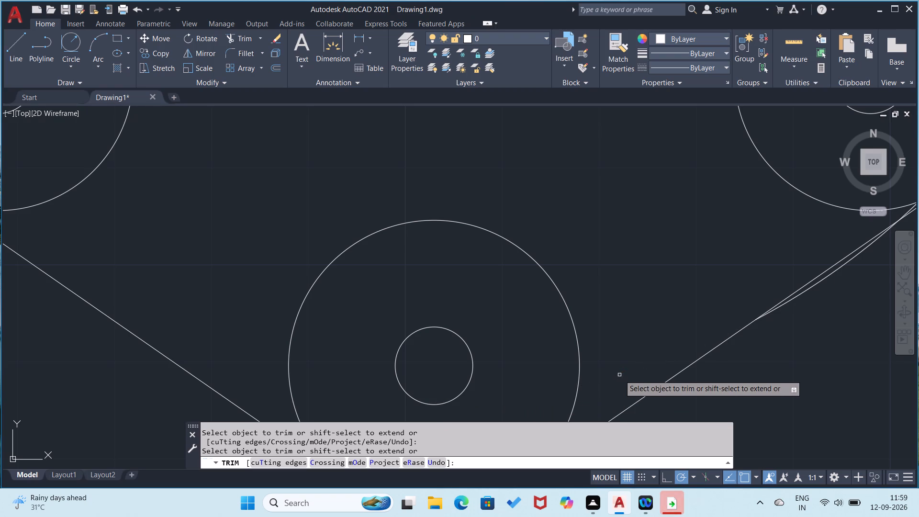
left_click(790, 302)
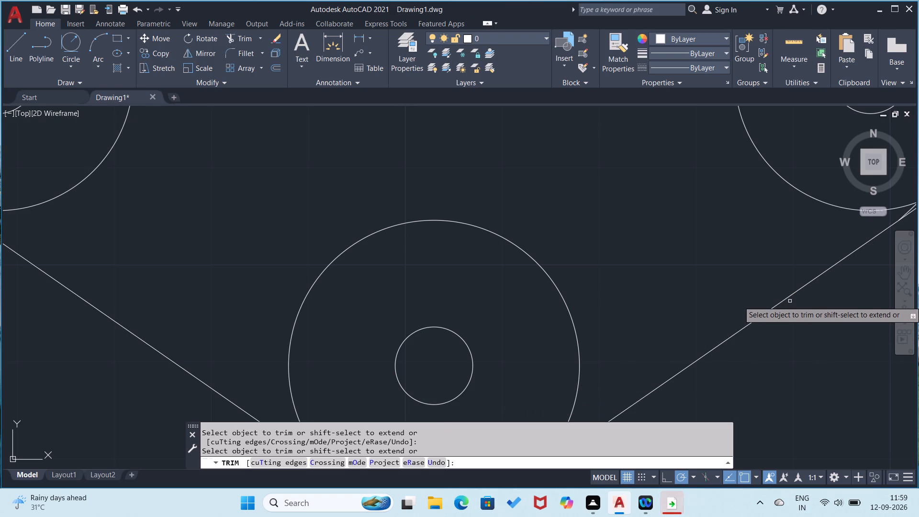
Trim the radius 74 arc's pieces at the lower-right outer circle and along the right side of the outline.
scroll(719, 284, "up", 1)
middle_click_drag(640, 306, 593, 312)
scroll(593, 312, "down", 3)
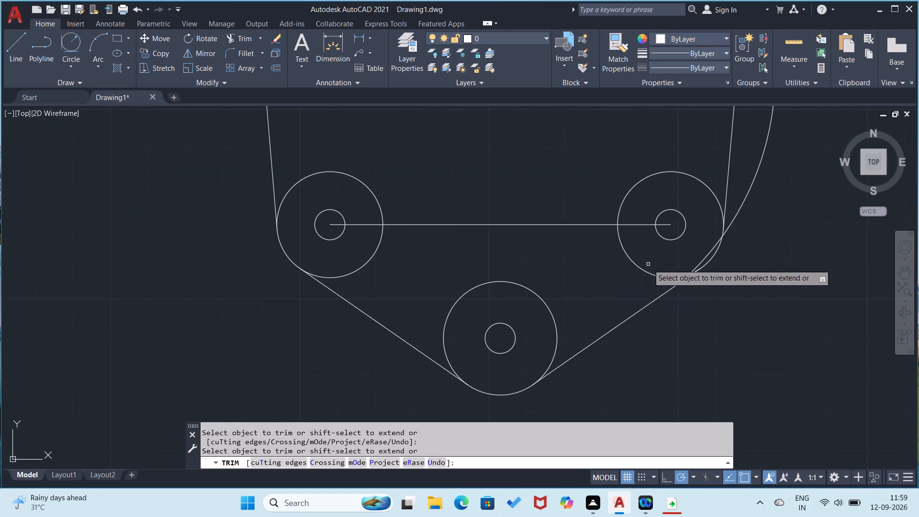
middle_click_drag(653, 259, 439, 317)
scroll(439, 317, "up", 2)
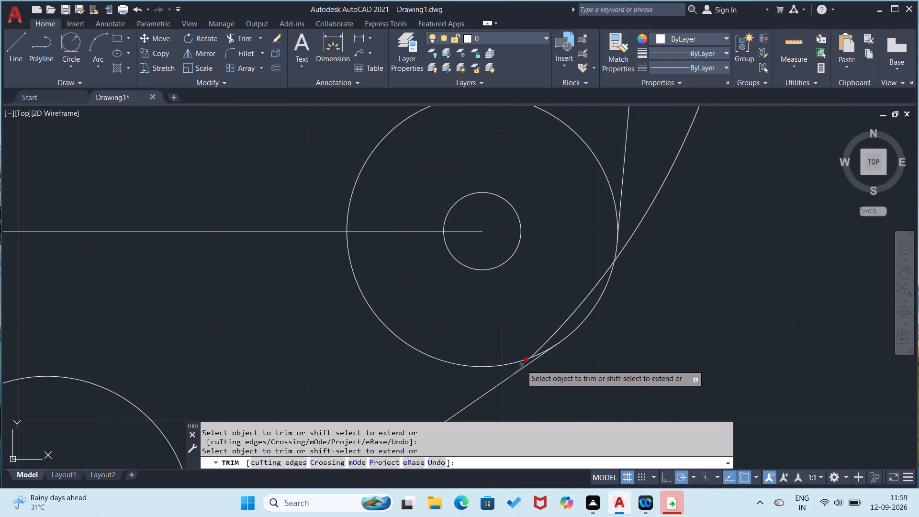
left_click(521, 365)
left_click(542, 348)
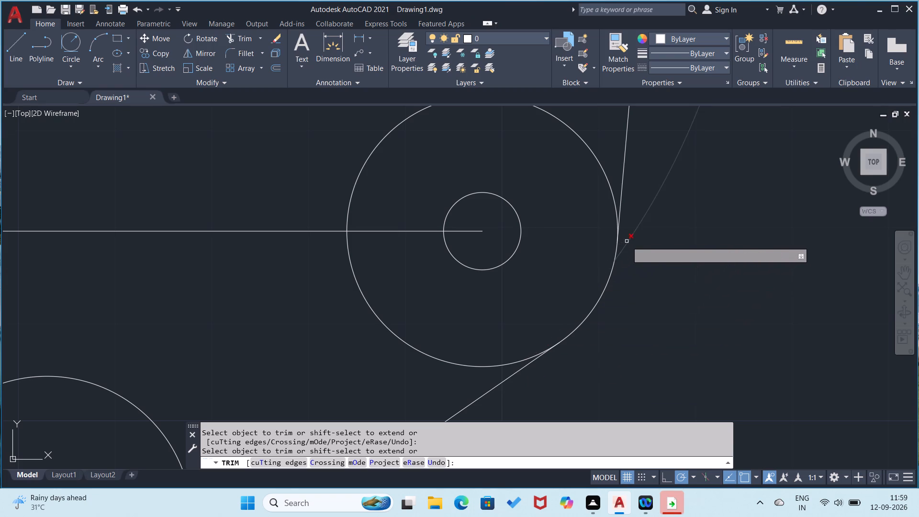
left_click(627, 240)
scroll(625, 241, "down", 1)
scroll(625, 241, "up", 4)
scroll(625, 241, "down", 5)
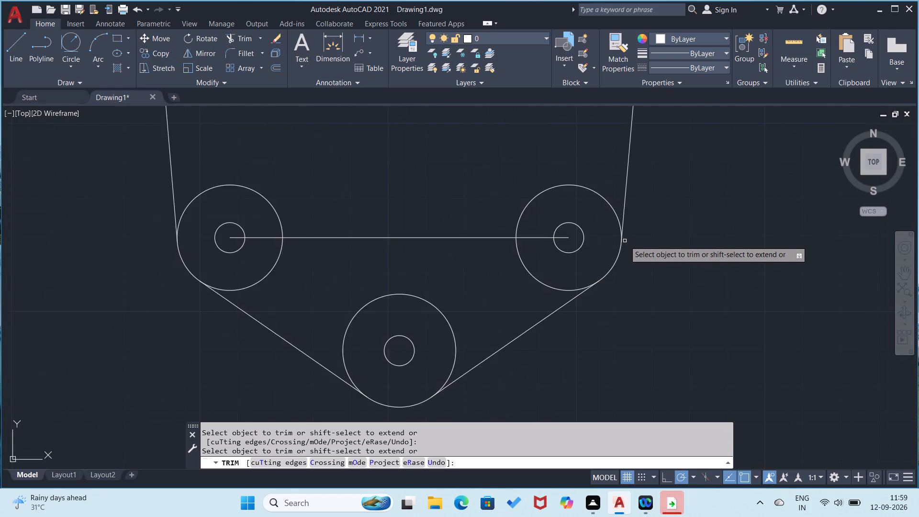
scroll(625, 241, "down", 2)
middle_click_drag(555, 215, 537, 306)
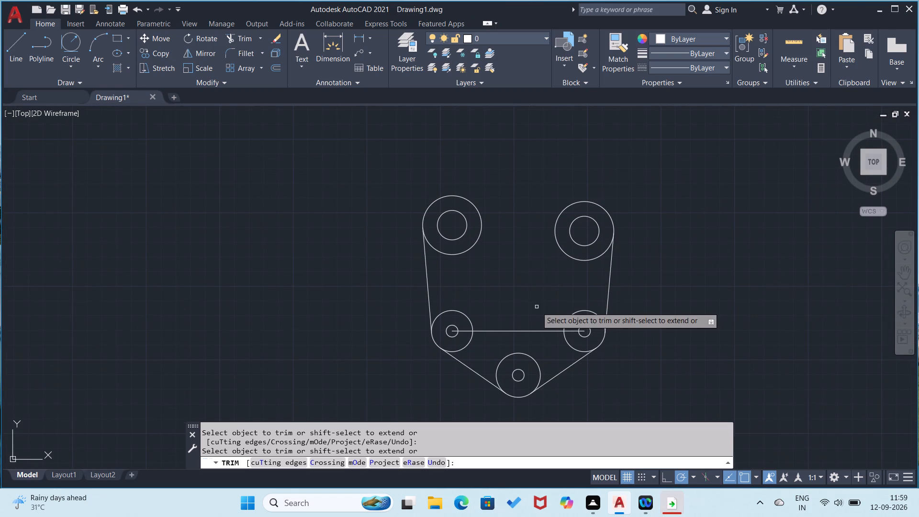
Draw a circle of radius 74 tangent to the outer upper sides of the upper-left and upper-right outer circles.
left_click(71, 40)
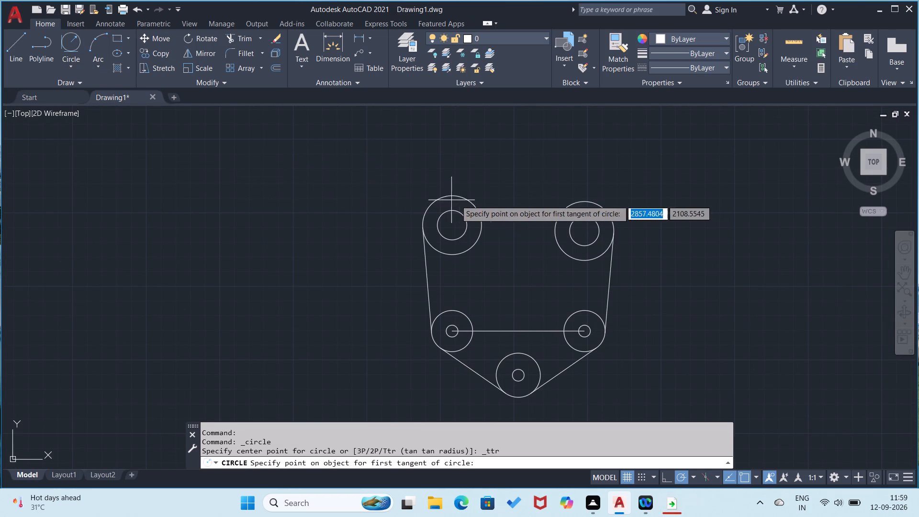
left_click(425, 215)
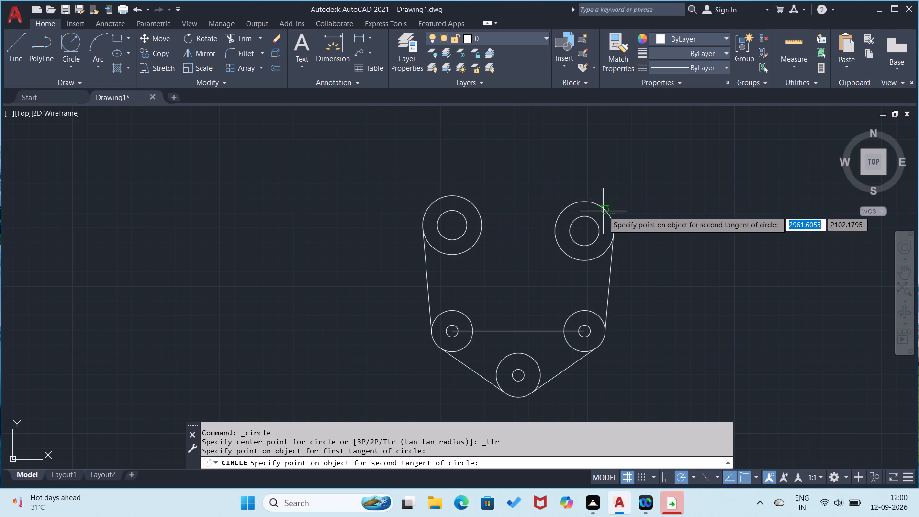
left_click(603, 211)
type("74")
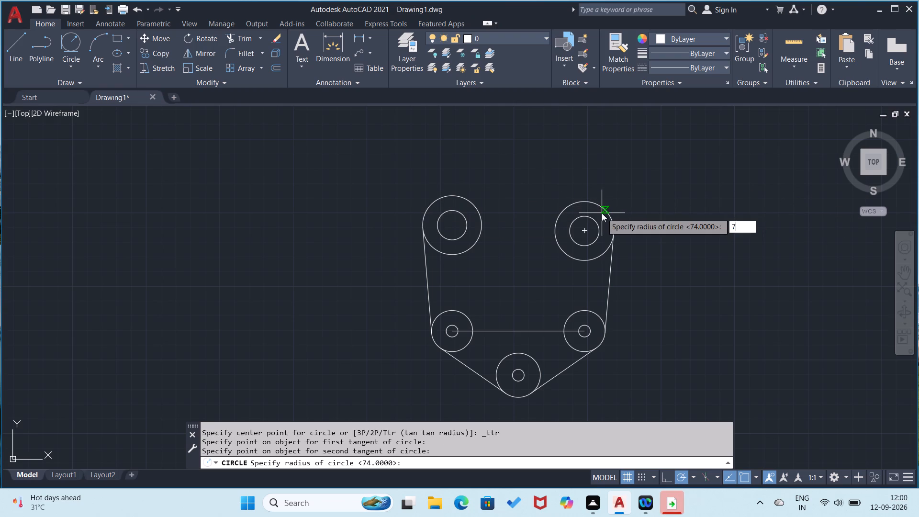
key("Return")
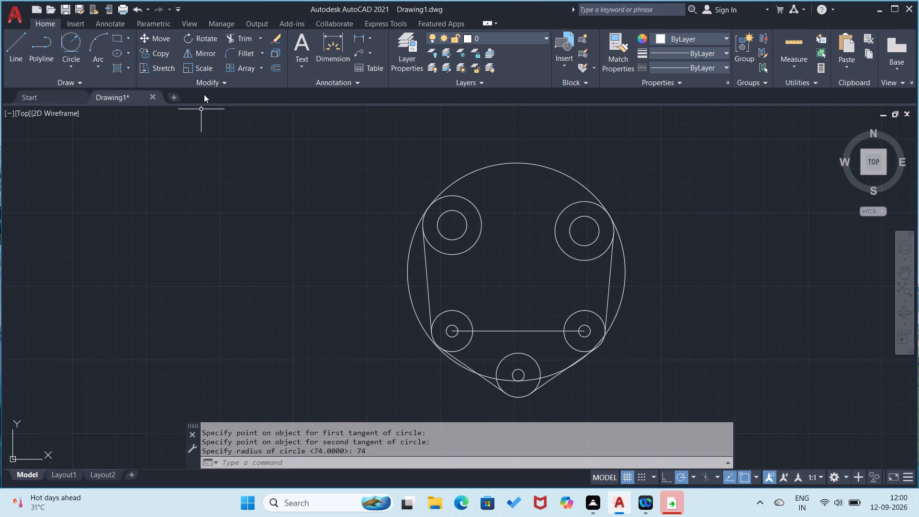
Trim the radius 74 circle's right and left side arcs outside the tangent outline lines.
left_click(241, 32)
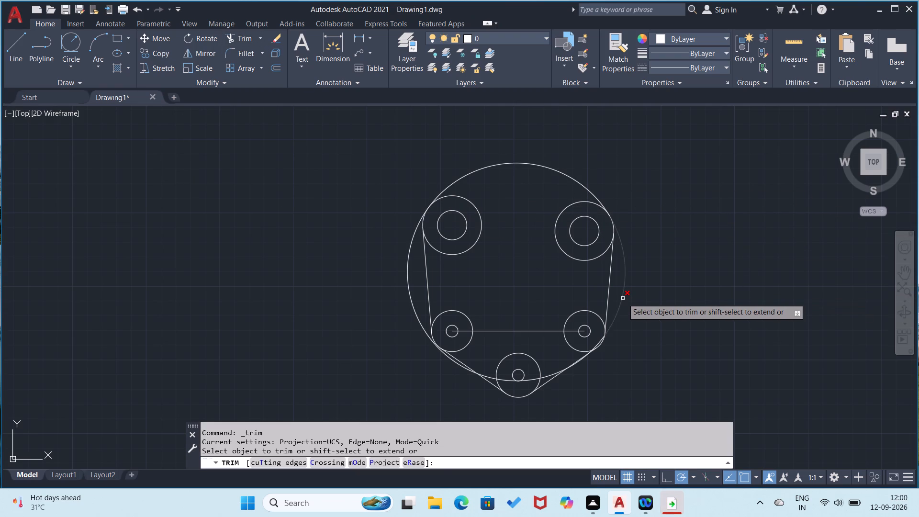
left_click(623, 298)
left_click(601, 337)
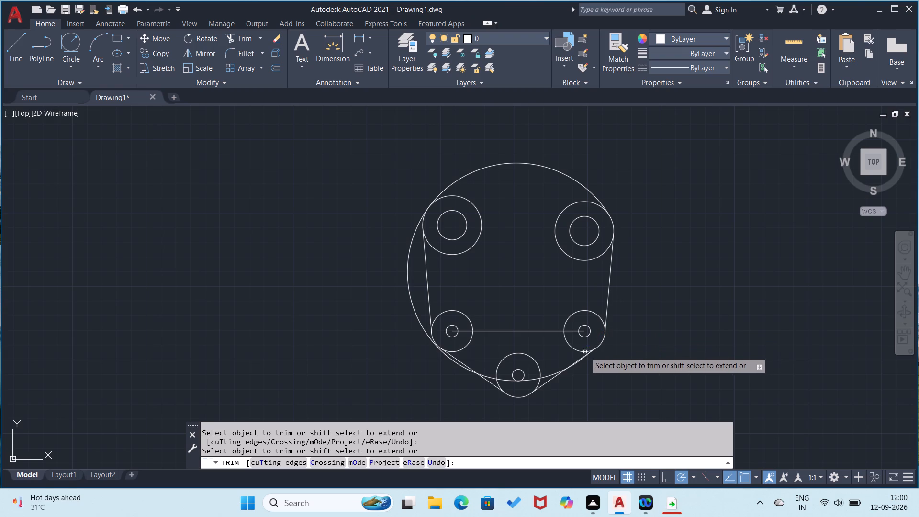
left_click(414, 307)
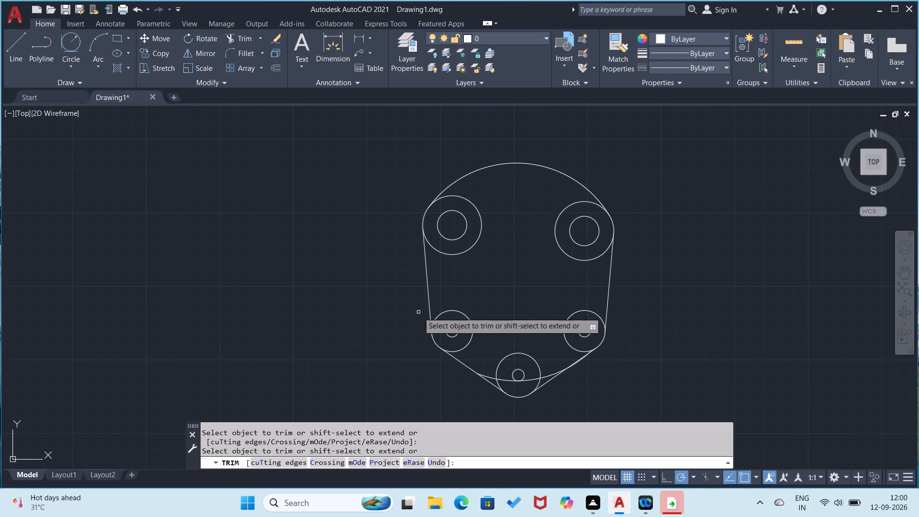
Trim the radius 74 circle's remaining lower portions across the bottom-centre circles and past the lower-right tangent line.
scroll(489, 370, "up", 3)
left_click(489, 402)
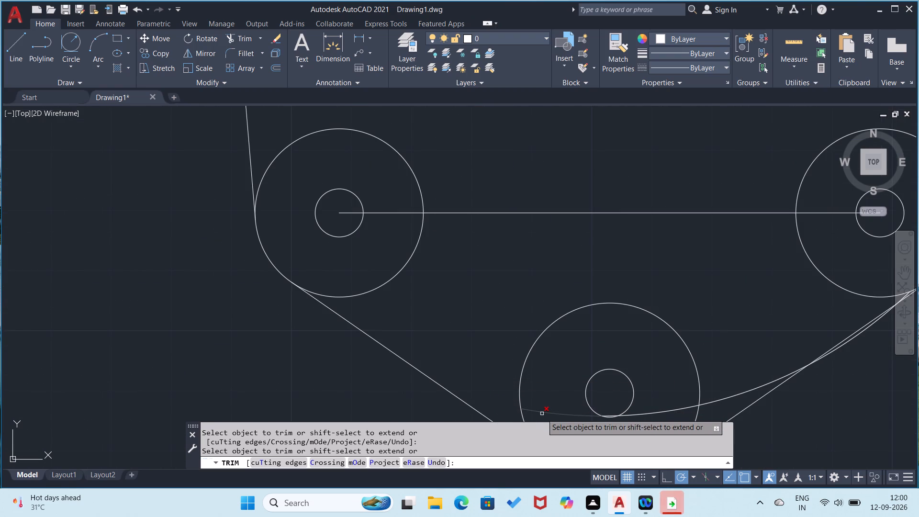
left_click(542, 414)
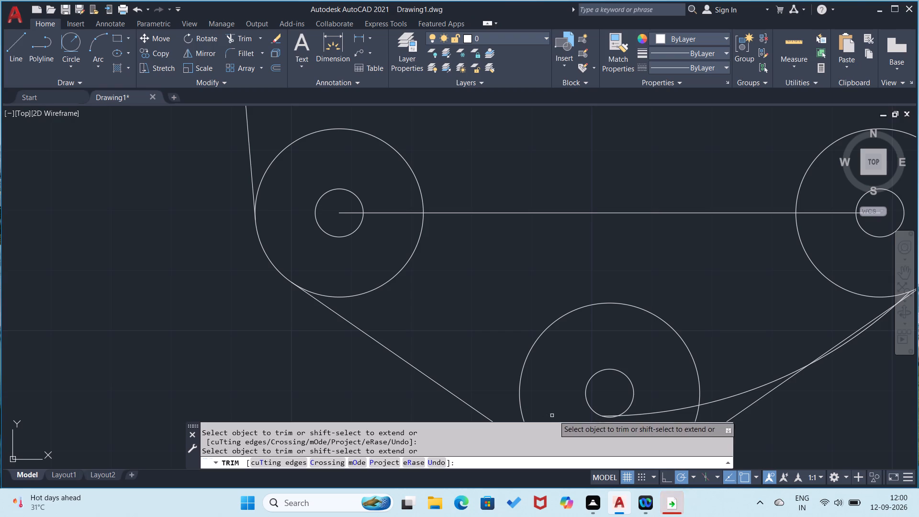
left_click(614, 416)
left_click(633, 414)
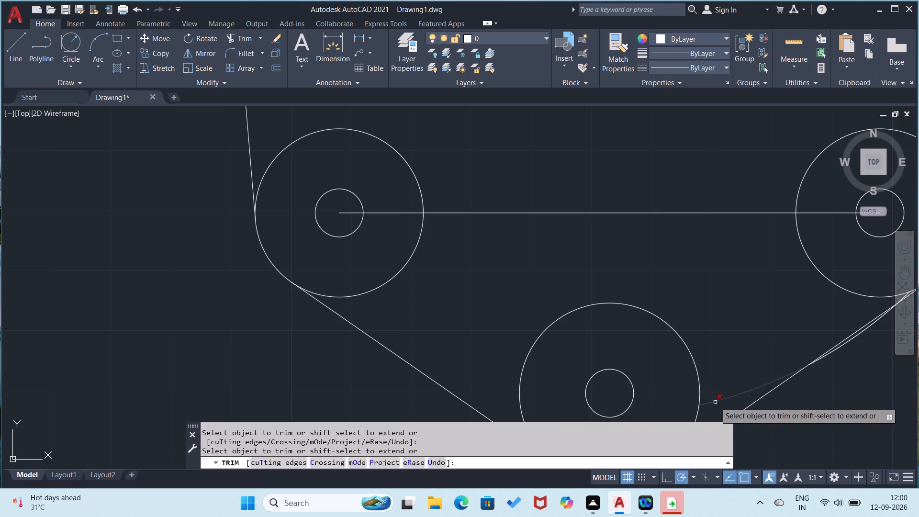
left_click(716, 401)
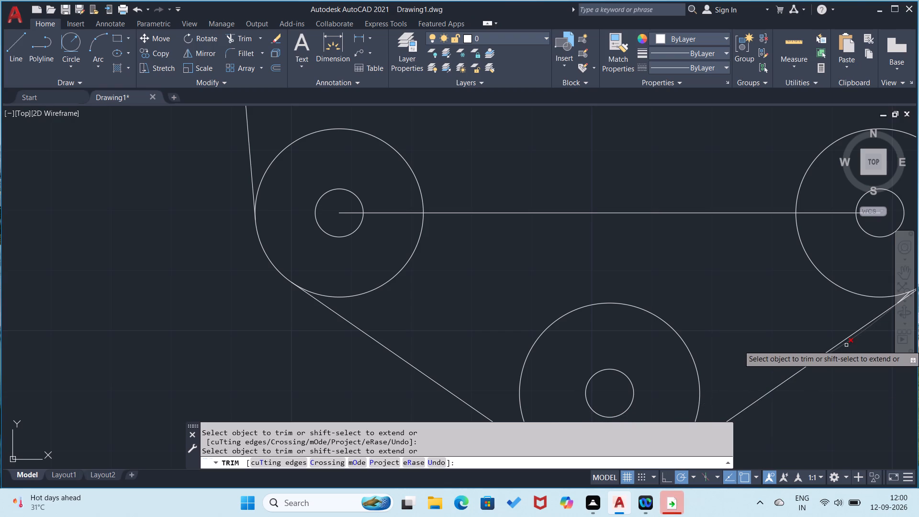
left_click(845, 345)
Trim the small leftover piece of the radius 74 arc beside the lower-right outer circle.
middle_click_drag(818, 334, 390, 383)
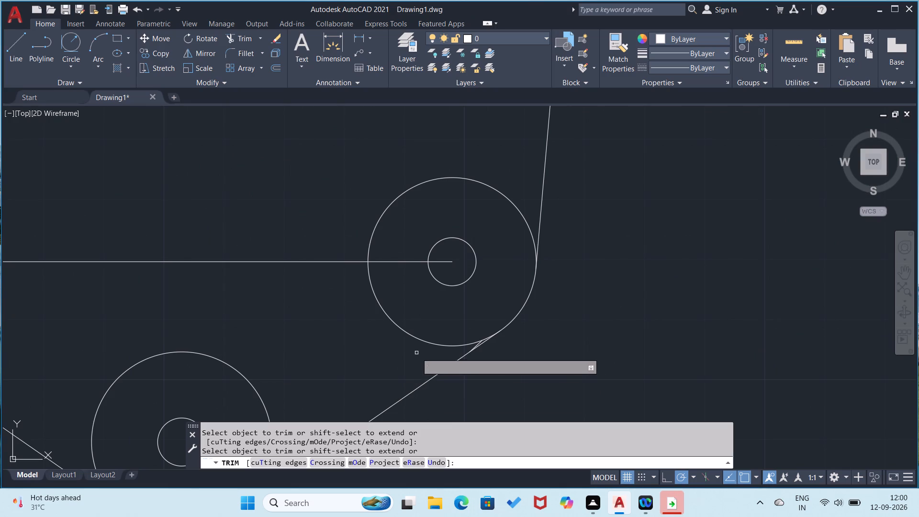
scroll(477, 338, "up", 3)
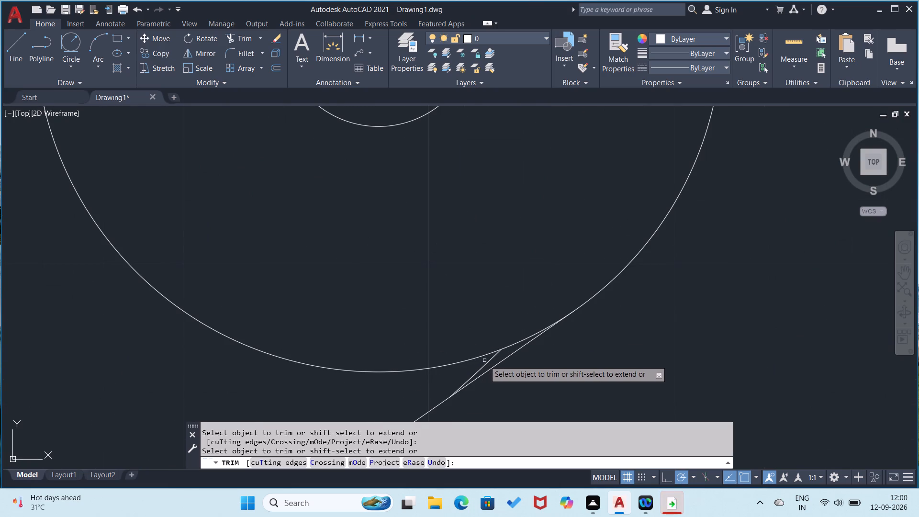
left_click(486, 363)
scroll(577, 337, "up", 2)
scroll(577, 337, "down", 5)
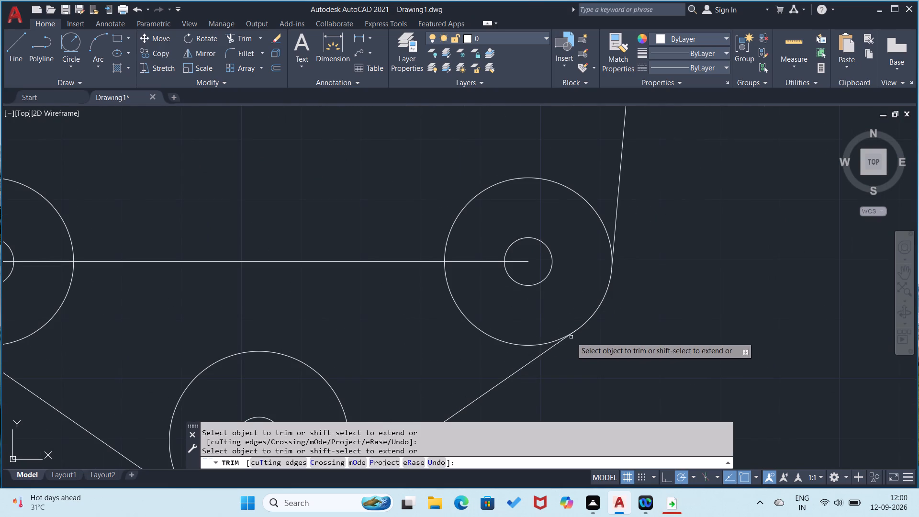
middle_click_drag(372, 215, 447, 270)
scroll(448, 271, "down", 3)
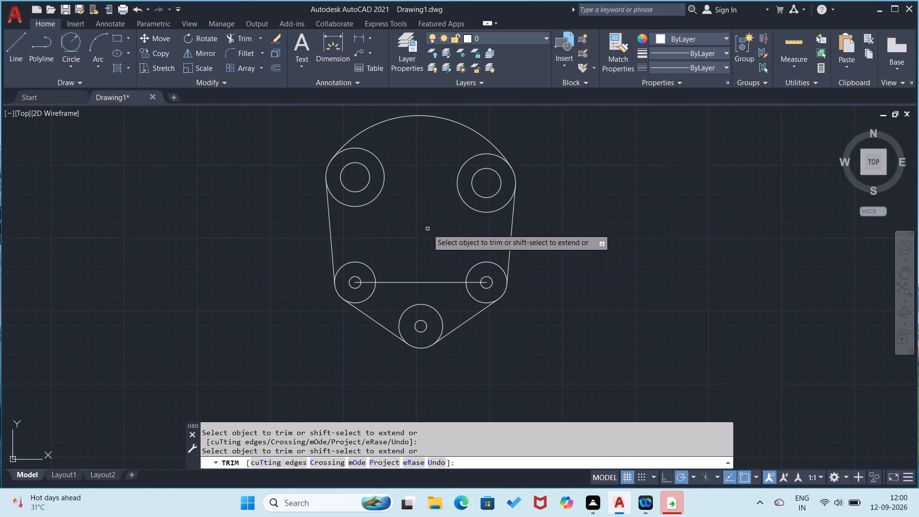
middle_click_drag(426, 227, 494, 314)
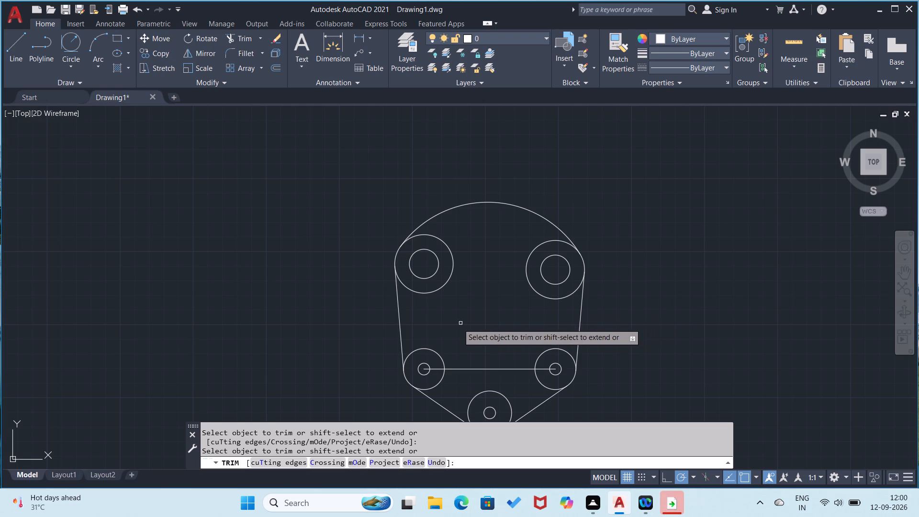
Delete the horizontal line joining the centres of the lower-left and lower-right circles.
left_click(21, 56)
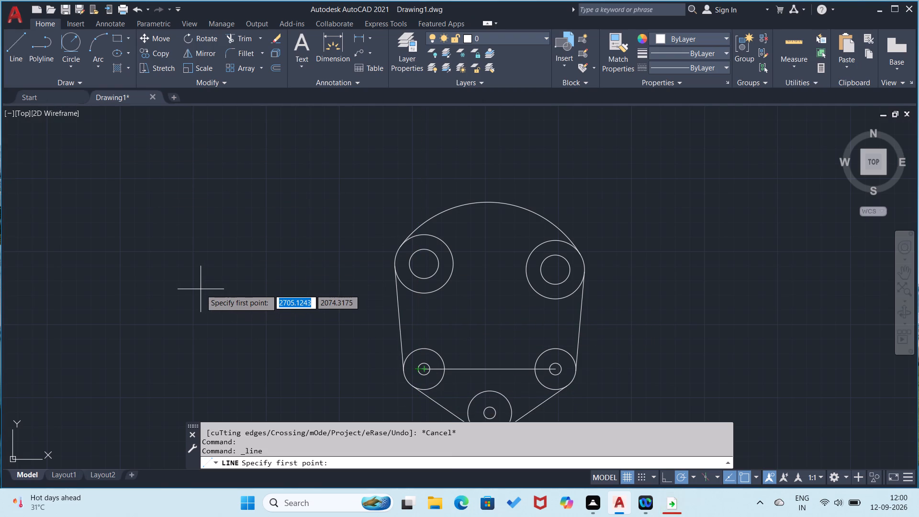
key("Escape")
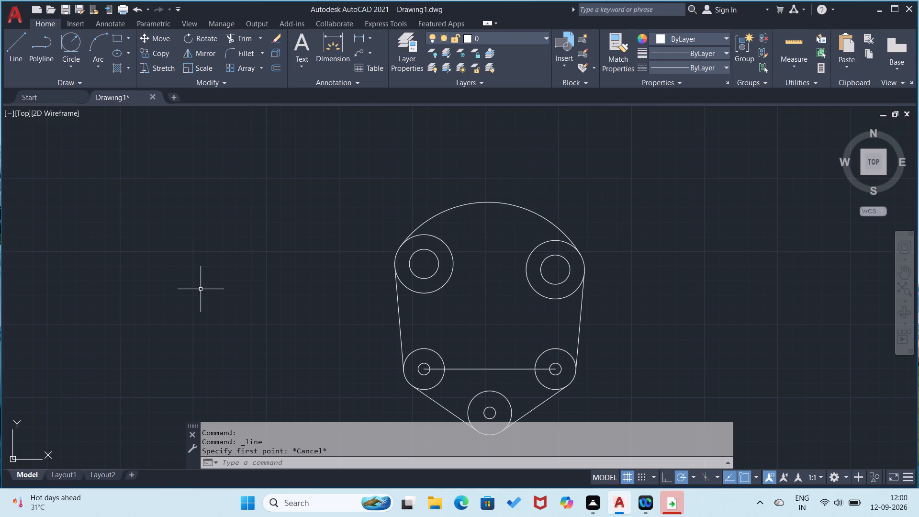
left_click(487, 370)
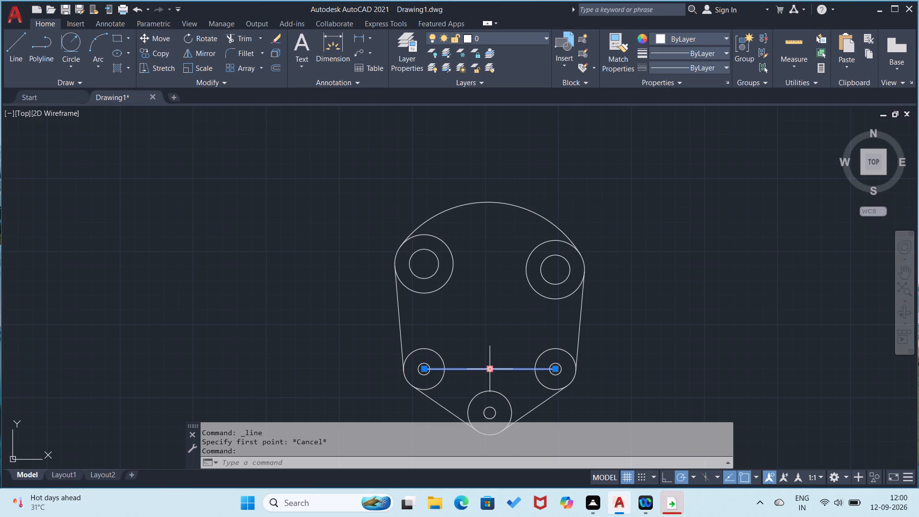
key("Delete")
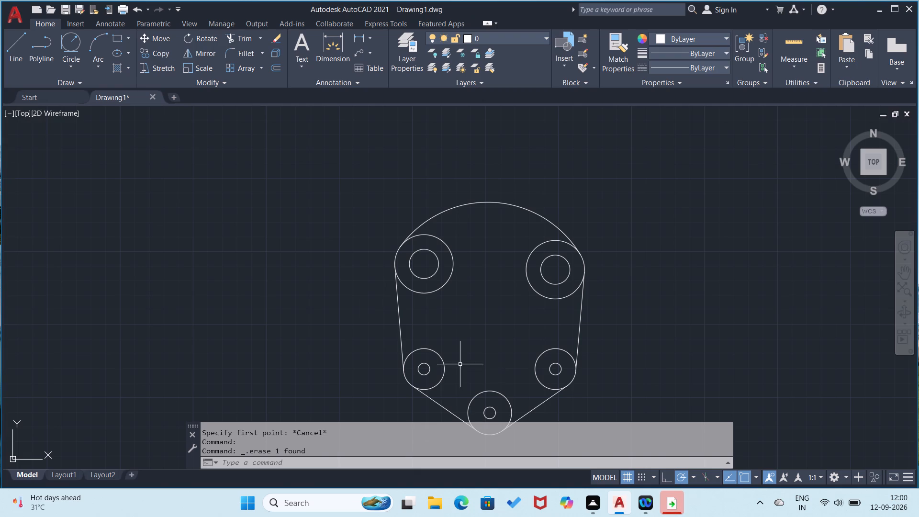
Draw a line from the lower-left circles' centre 15 units right, continuing vertically up about 66 units into the upper-left outer circle.
left_click_drag(11, 49, 12, 56)
scroll(370, 339, "up", 1)
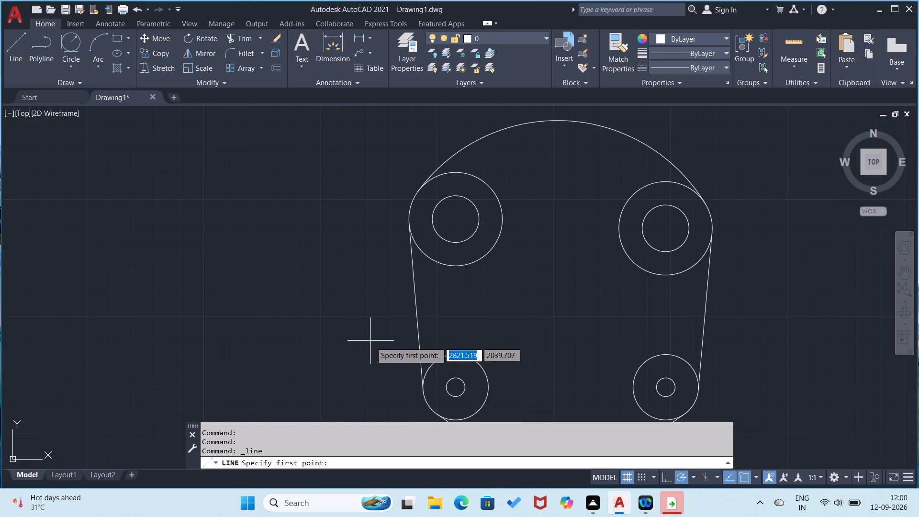
left_click(457, 388)
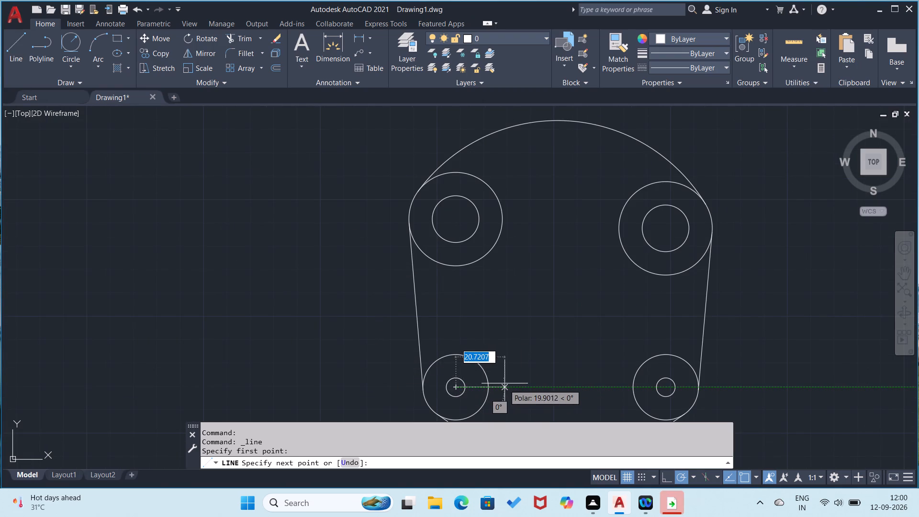
type("15")
key("Return")
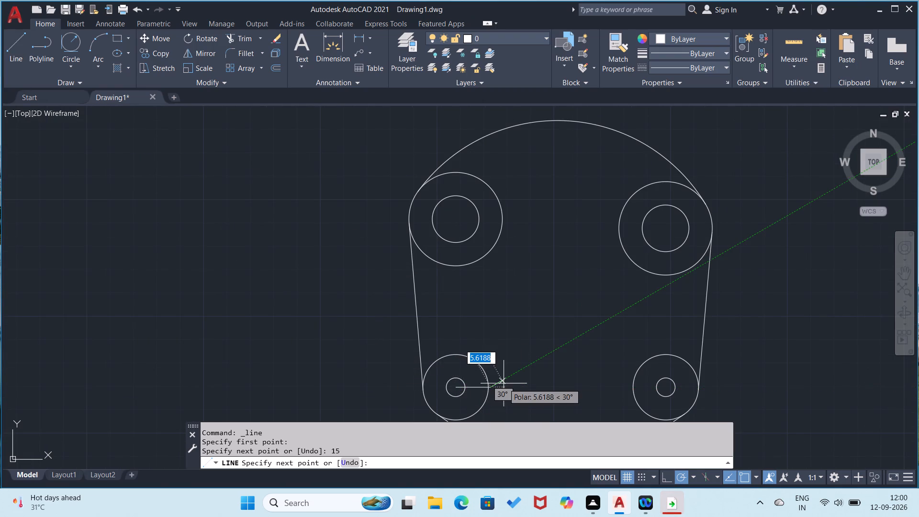
left_click(490, 232)
right_click(490, 232)
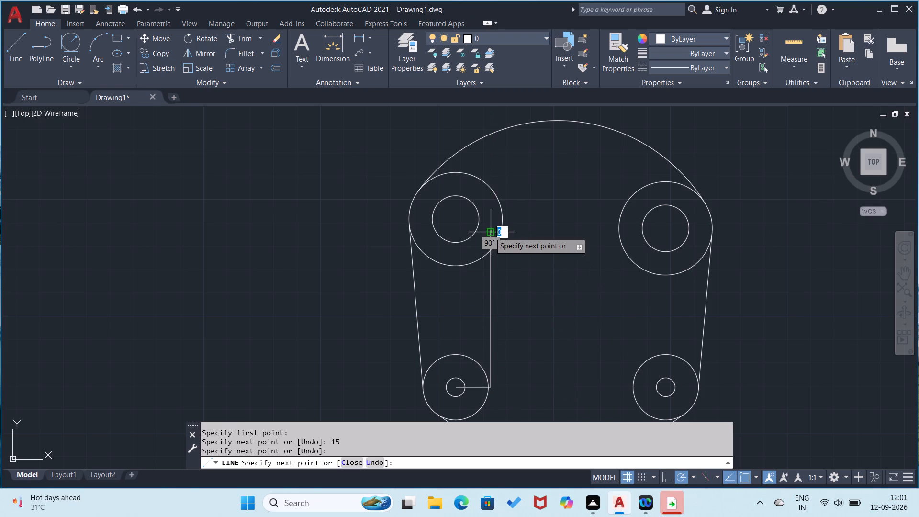
left_click(516, 237)
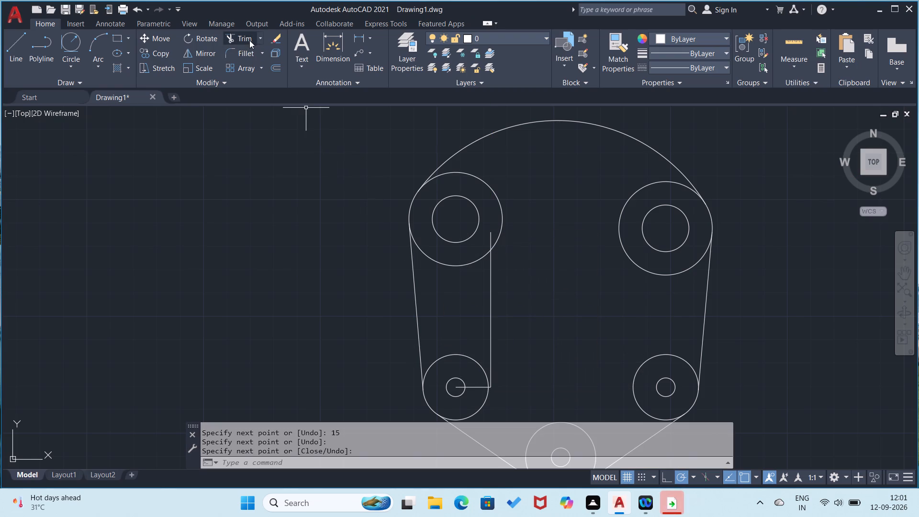
Trim the upper end of the vertical line inside the upper-left outer circle.
left_click(248, 37)
left_click(492, 244)
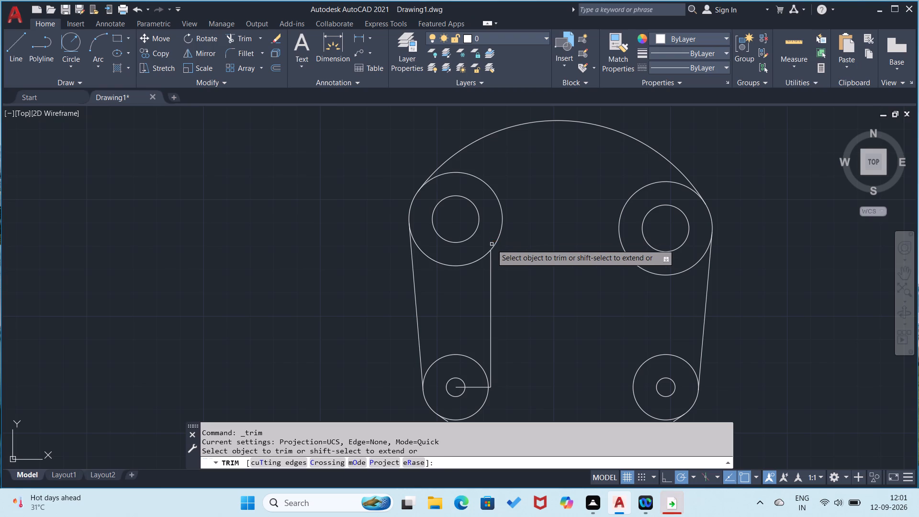
right_click(228, 275)
left_click(236, 282)
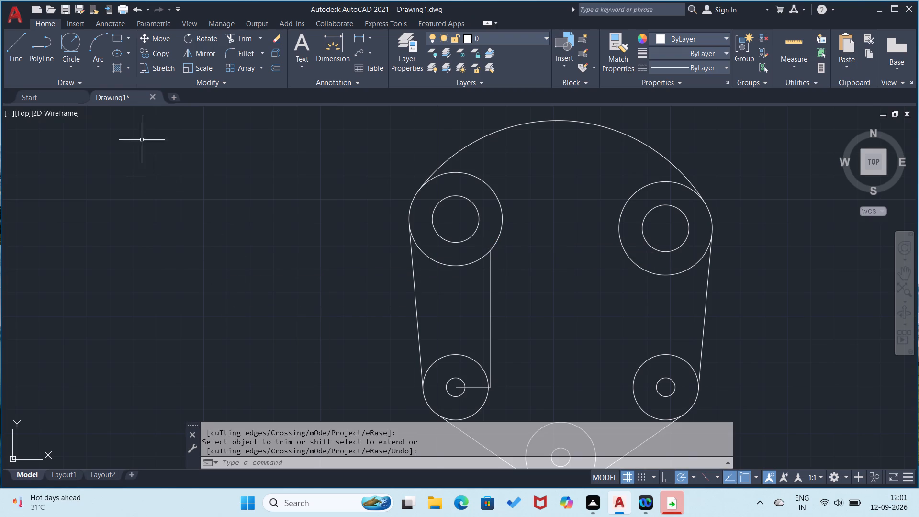
Draw a radius 12 circle tangent to the lower-left outer circle's top and the vertical line, and trim it to the connecting arc.
left_click(76, 41)
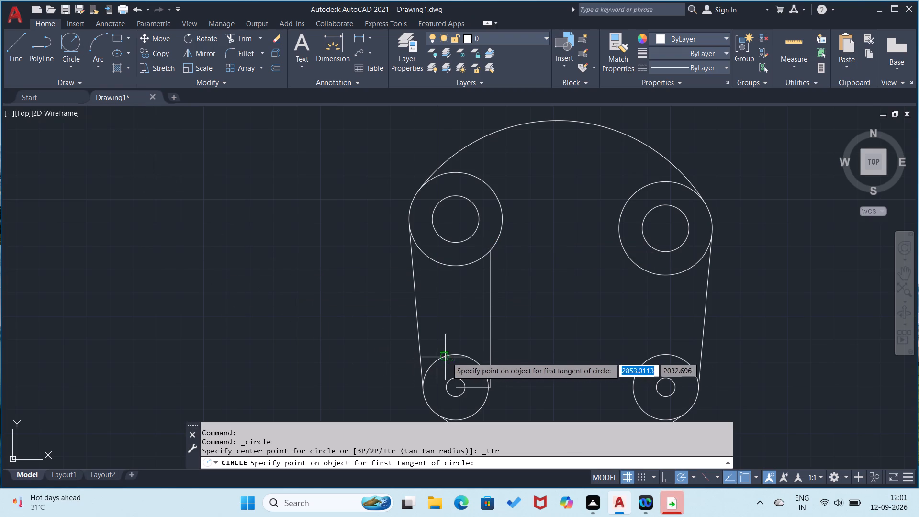
left_click(464, 357)
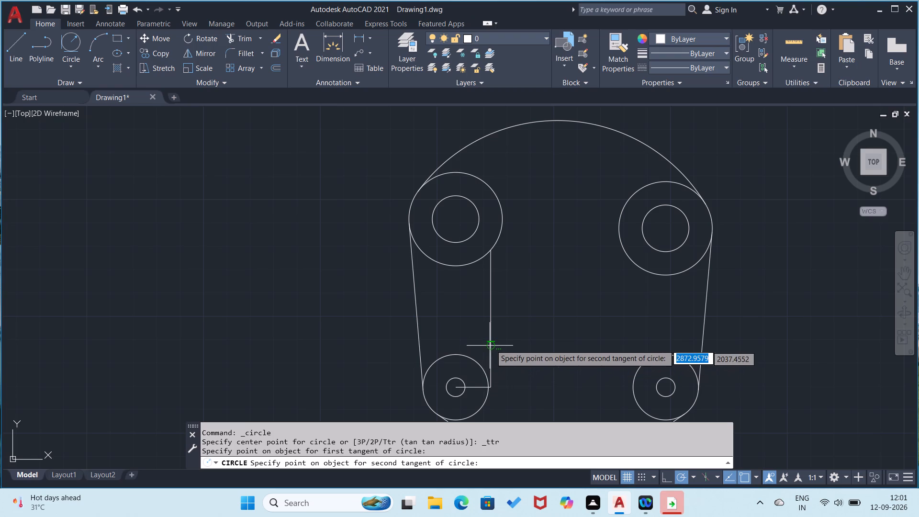
left_click(491, 343)
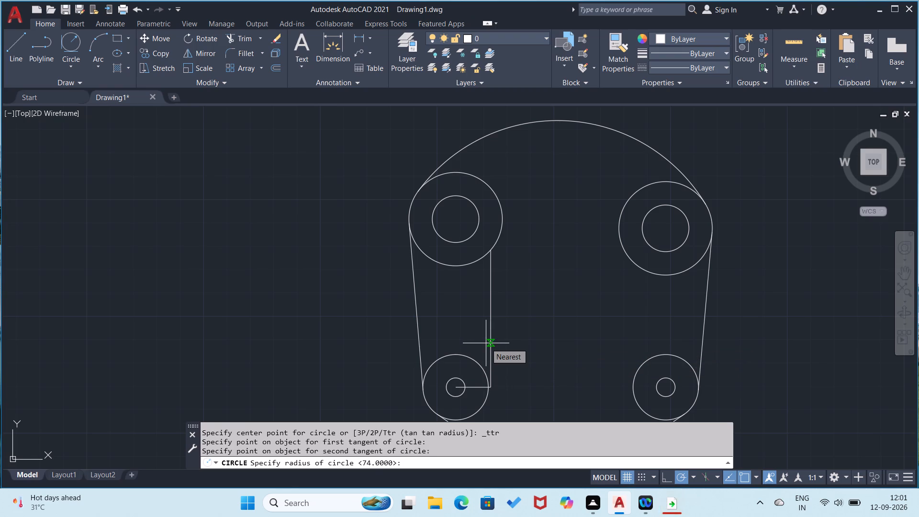
type("12")
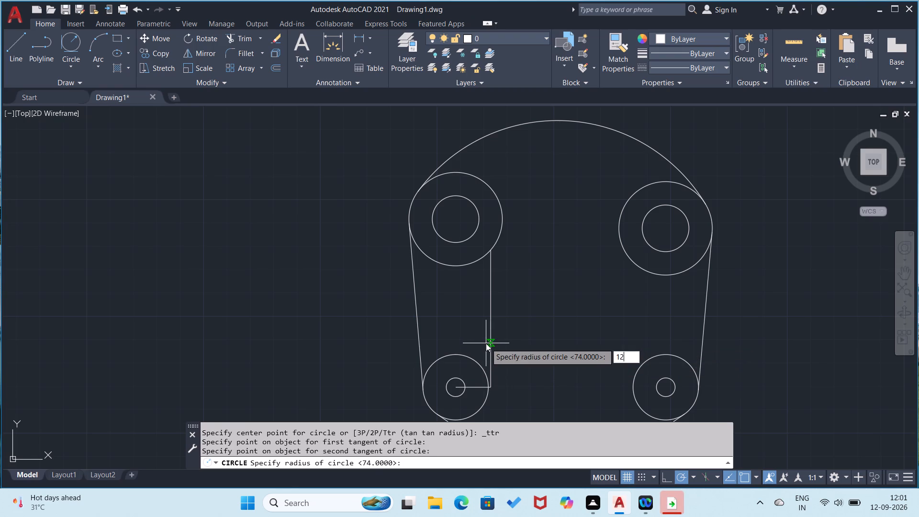
key("Return")
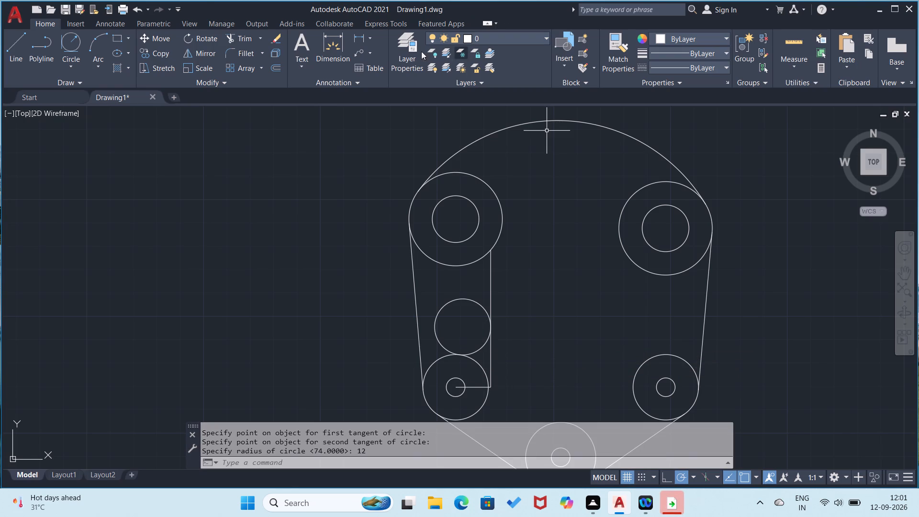
left_click(236, 35)
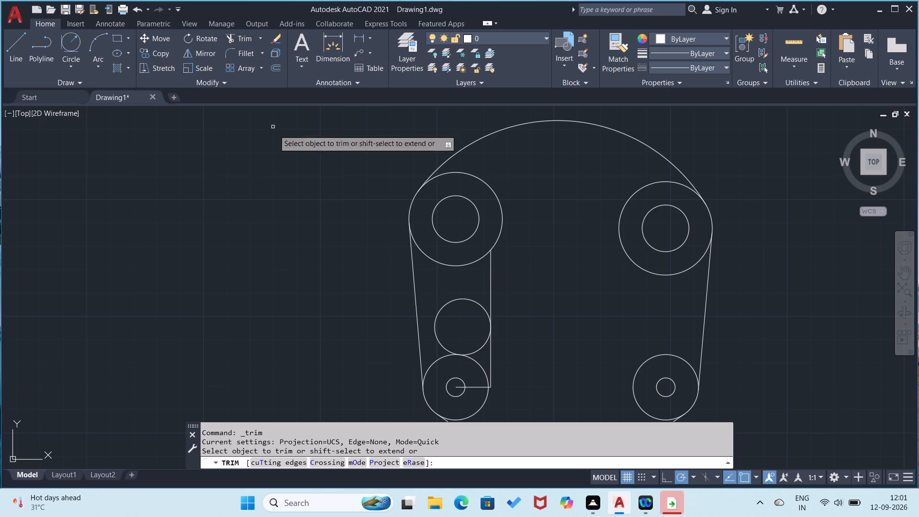
left_click(434, 331)
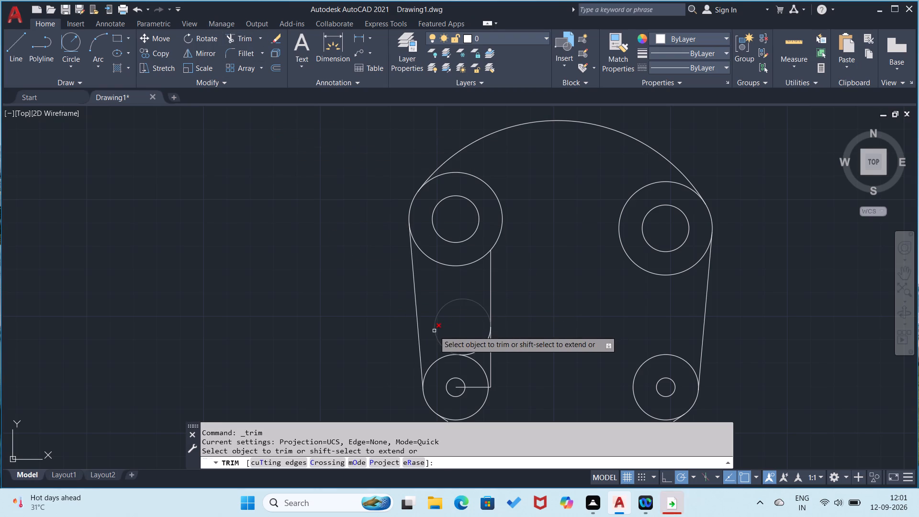
Draw a radius 12 circle tangent to the upper-left outer circle's underside and the vertical line, and trim it to the connecting arc.
left_click(71, 40)
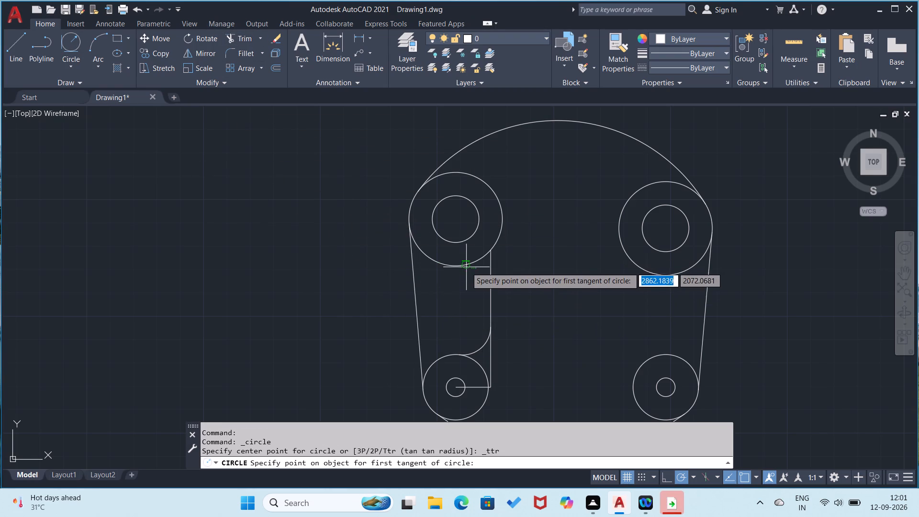
left_click(467, 265)
left_click(486, 275)
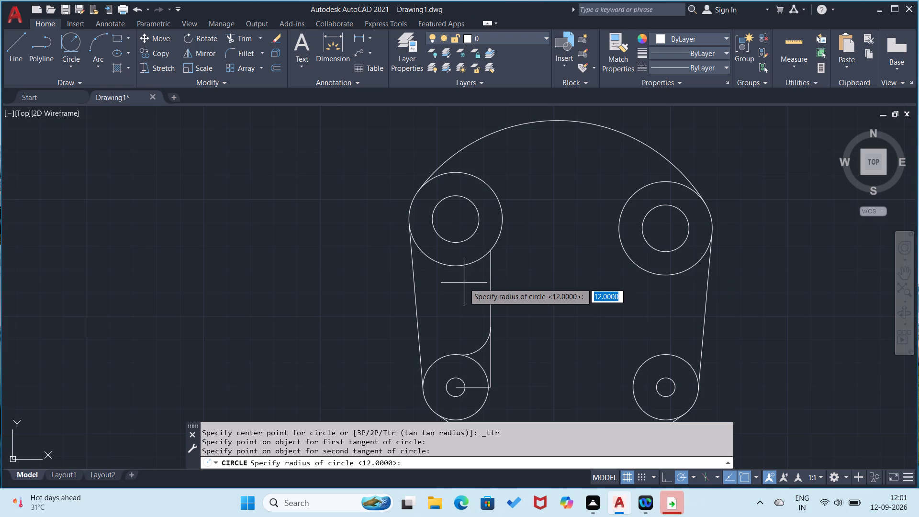
key("Return")
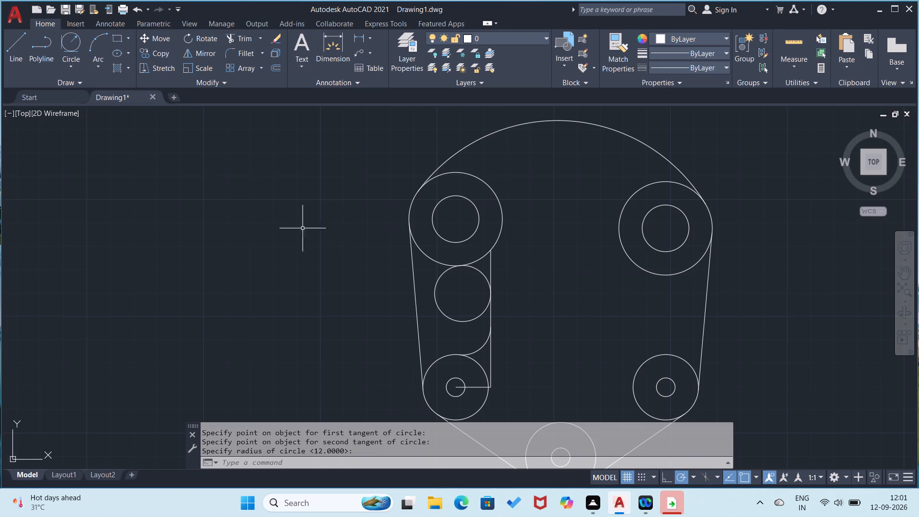
left_click(253, 37)
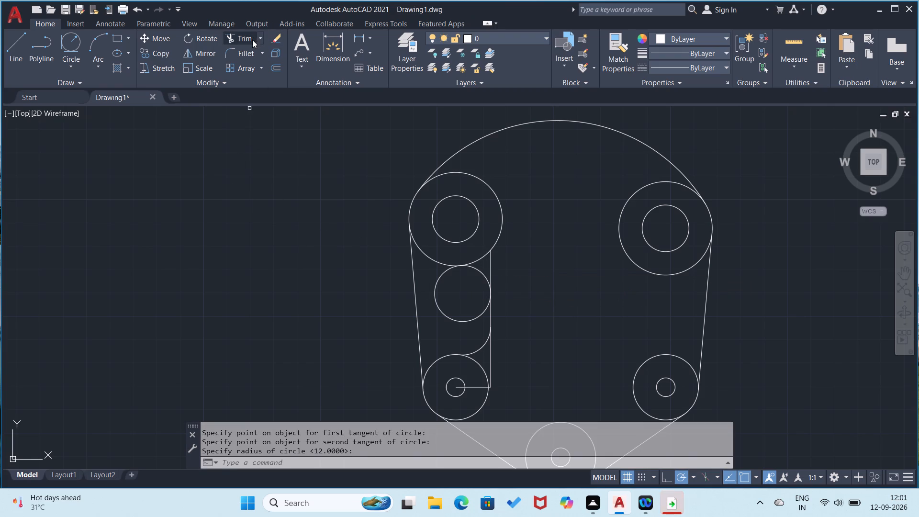
left_click(438, 309)
middle_click_drag(611, 359, 605, 359)
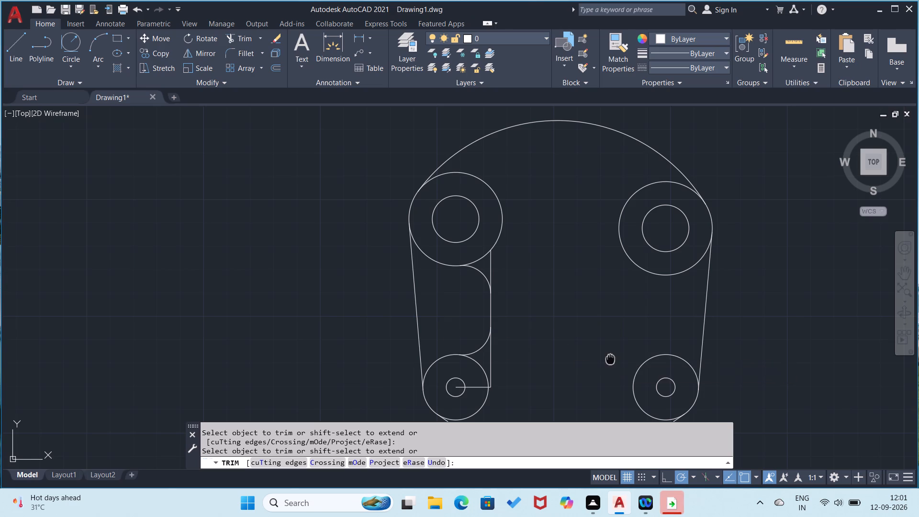
Trim the left vertical line's leftover ends beyond the two radius 12 connecting arcs.
middle_click_drag(605, 359, 562, 370)
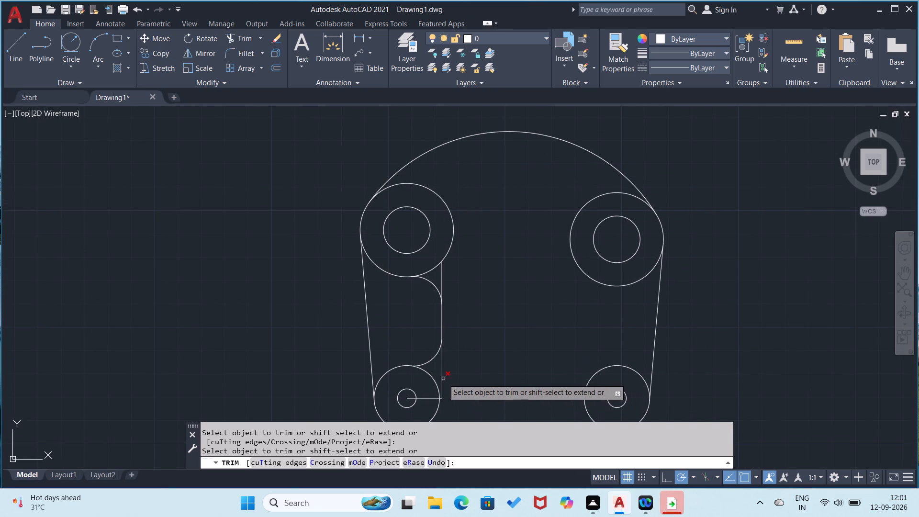
left_click(443, 379)
left_click(443, 276)
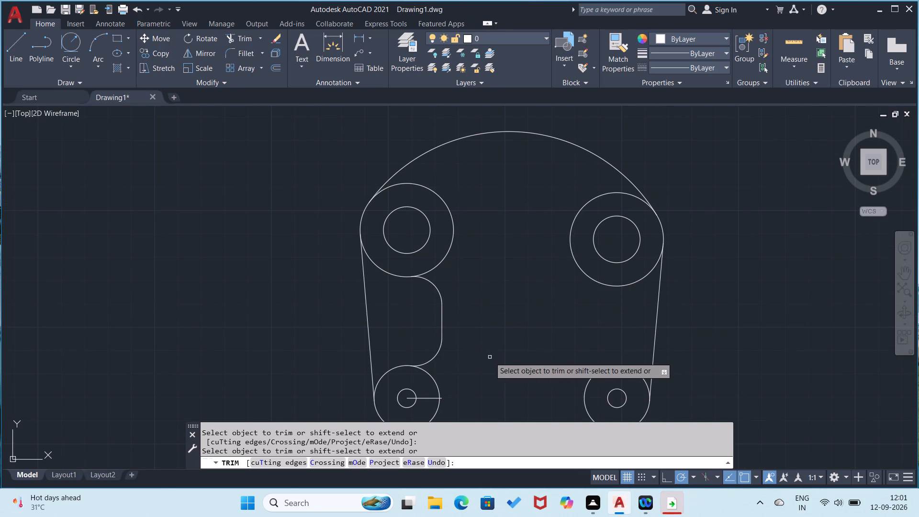
Draw a line from the lower-right circles' centre 15 units left, continuing vertically up into the upper-right outer circle.
left_click(67, 45)
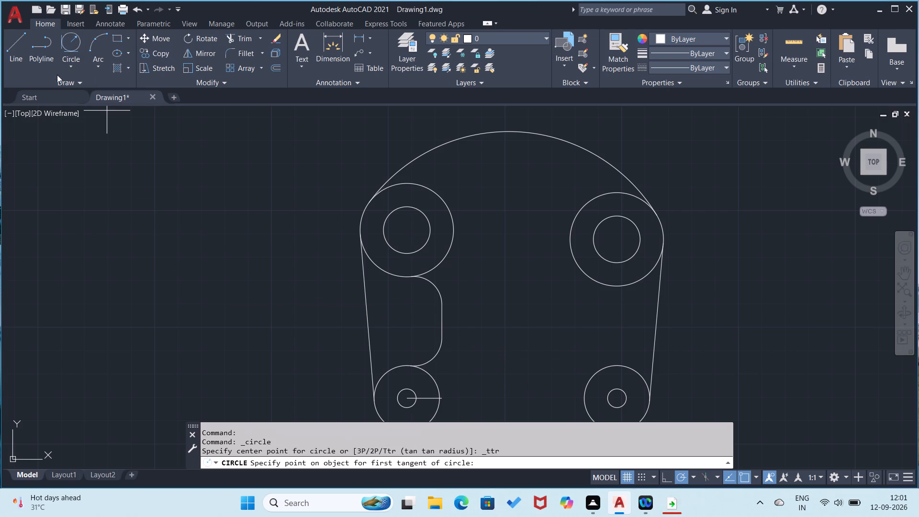
left_click(26, 46)
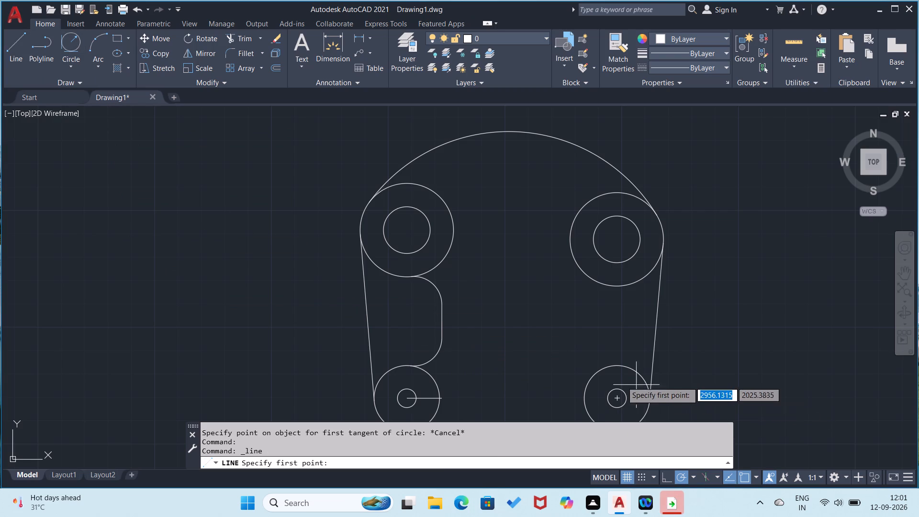
left_click(614, 397)
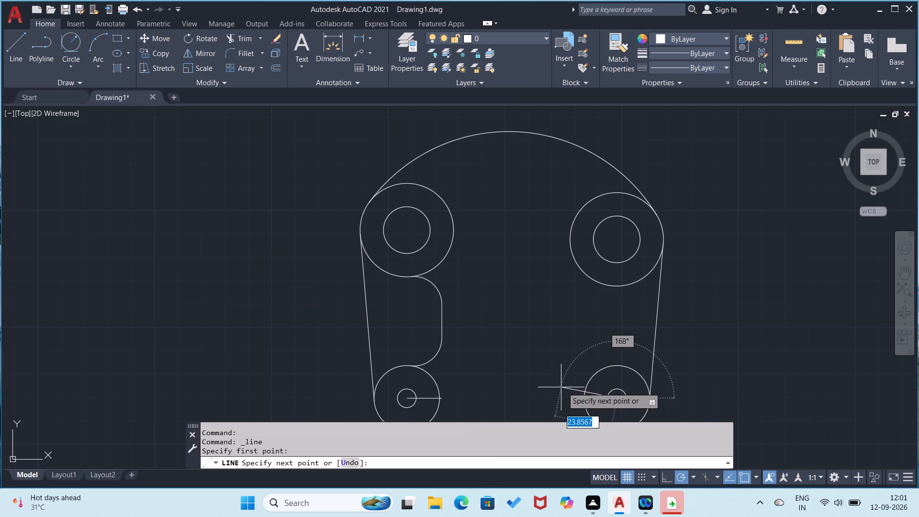
type("15")
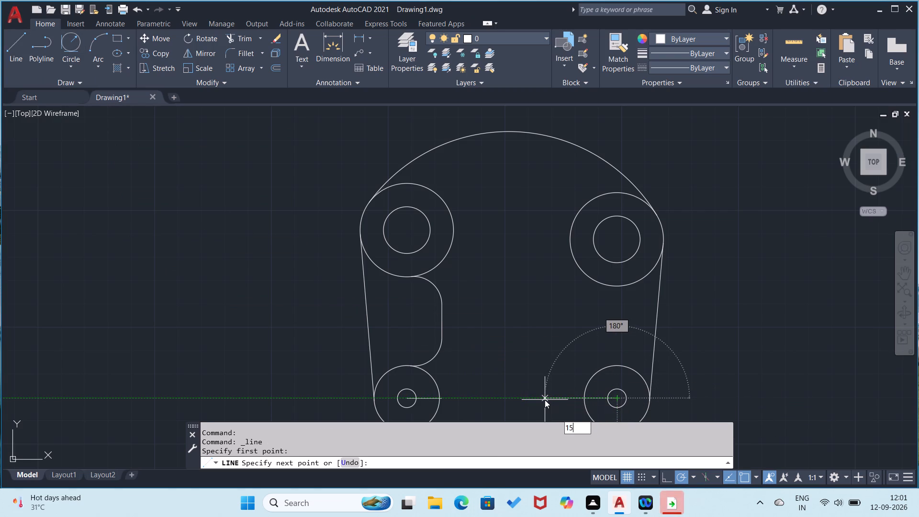
key("Return")
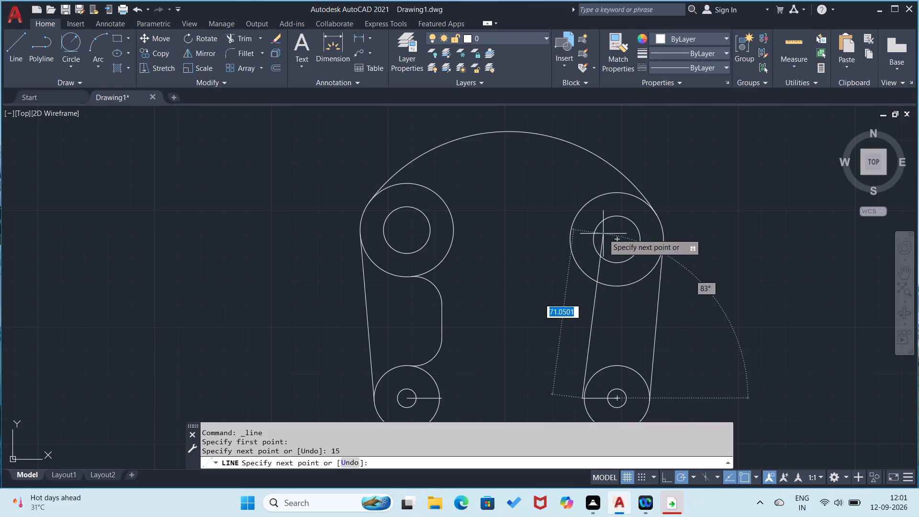
left_click(583, 251)
right_click(583, 252)
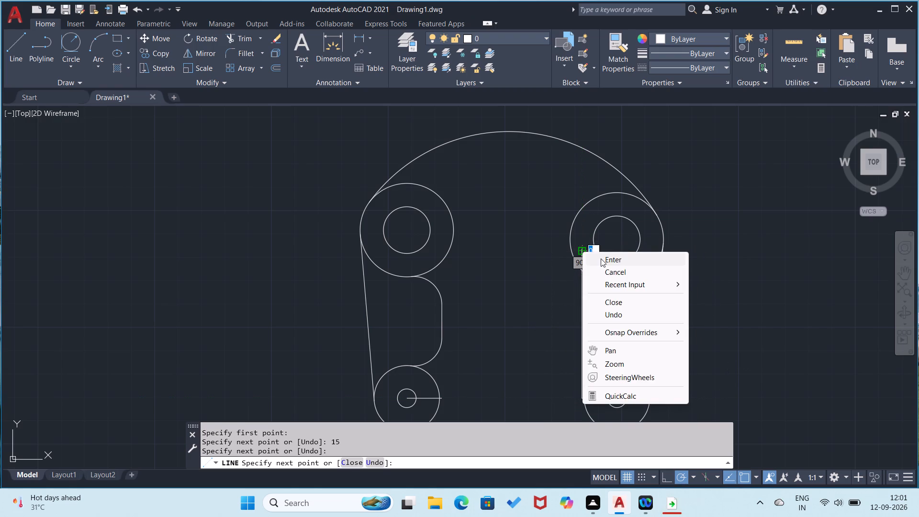
left_click(601, 258)
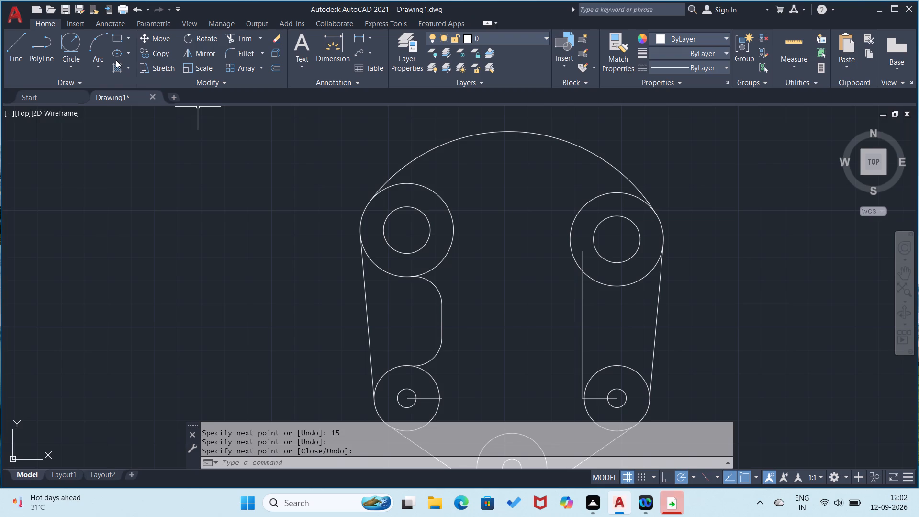
Trim the upper end of the right vertical line inside the upper-right outer circle.
left_click(237, 40)
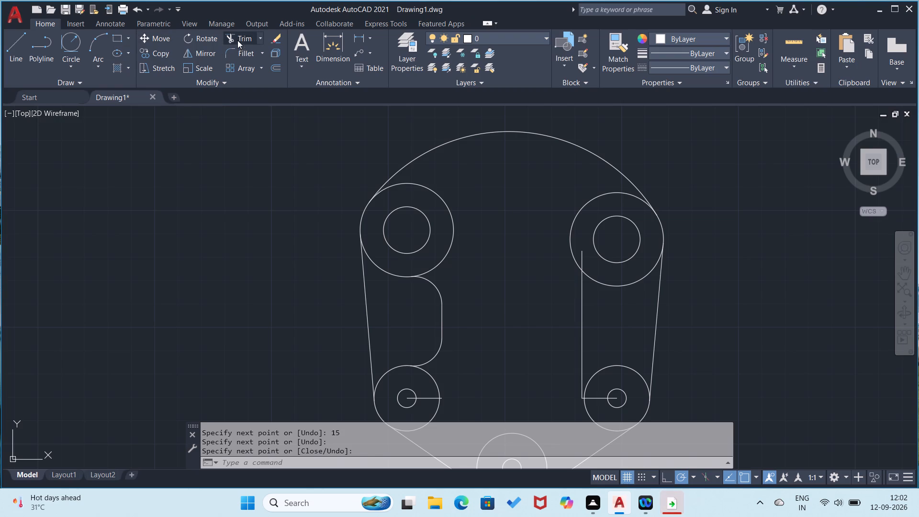
left_click(581, 257)
Draw a radius 12 circle tangent to the upper-right outer circle's underside and the right vertical line.
left_click(77, 38)
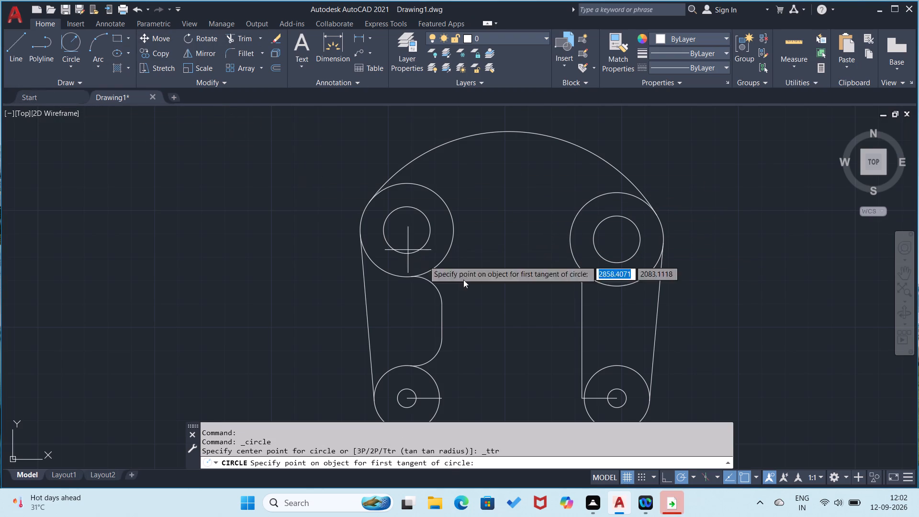
left_click(604, 285)
left_click(583, 298)
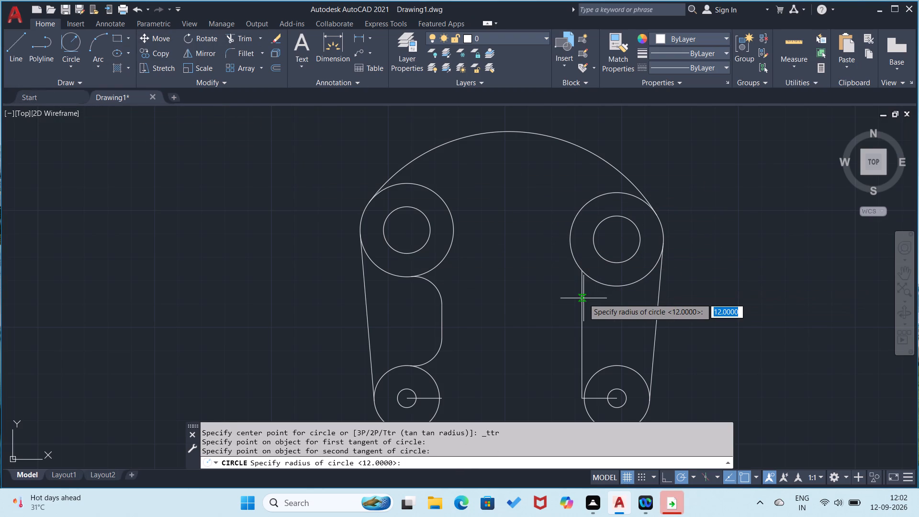
key("Return")
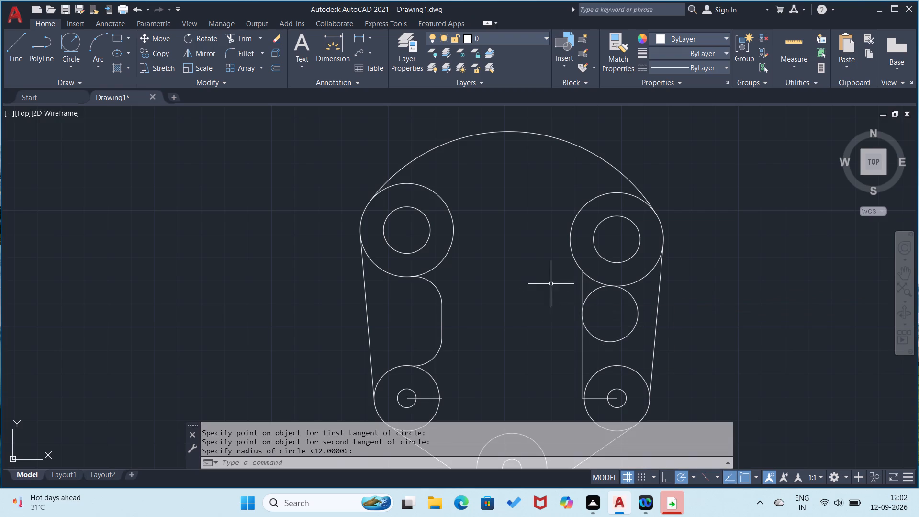
Draw a radius 12 circle tangent to the lower-right outer circle's top and the right vertical line.
left_click(75, 39)
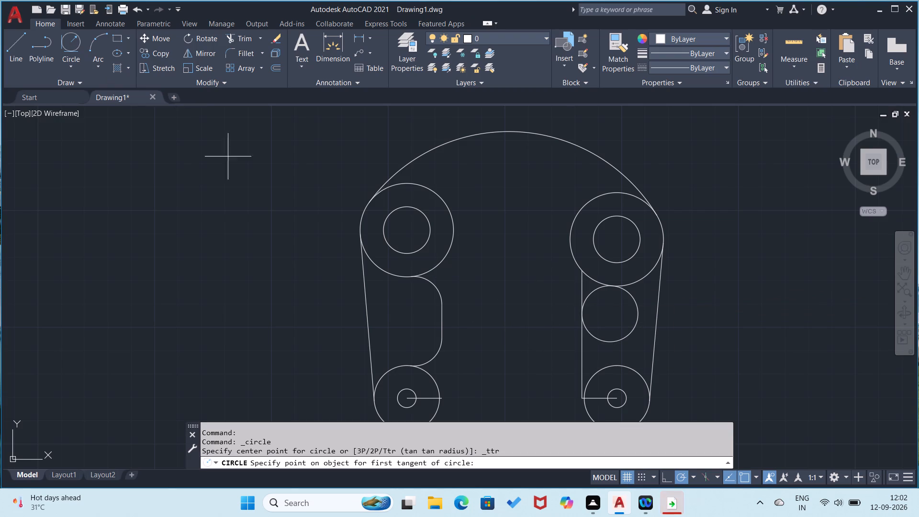
left_click(596, 375)
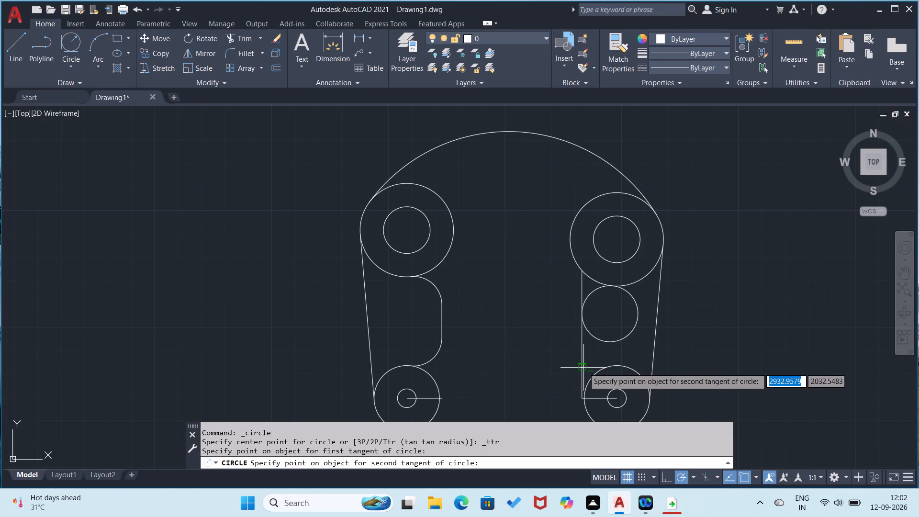
left_click(583, 368)
key("Return")
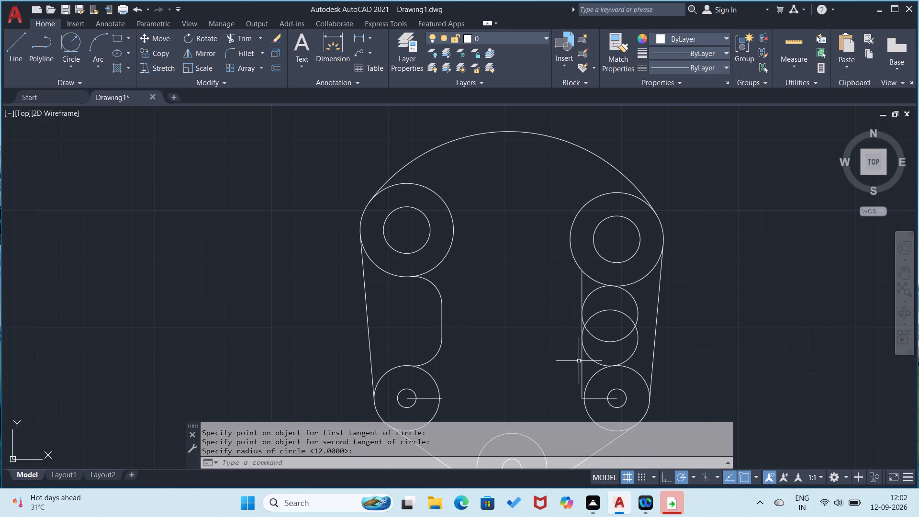
Trim the two overlapping radius 12 circles on the part's right side to their connecting arcs.
left_click(243, 40)
left_click(638, 321)
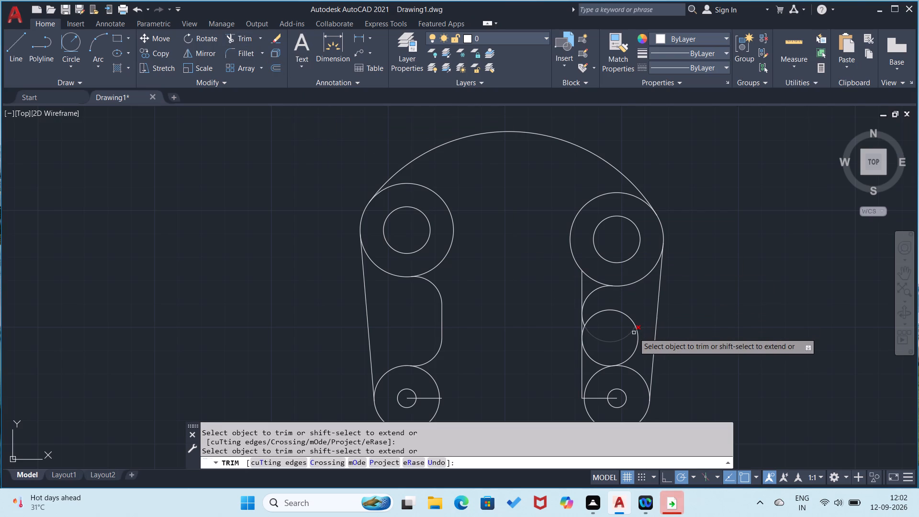
left_click(639, 339)
left_click(630, 335)
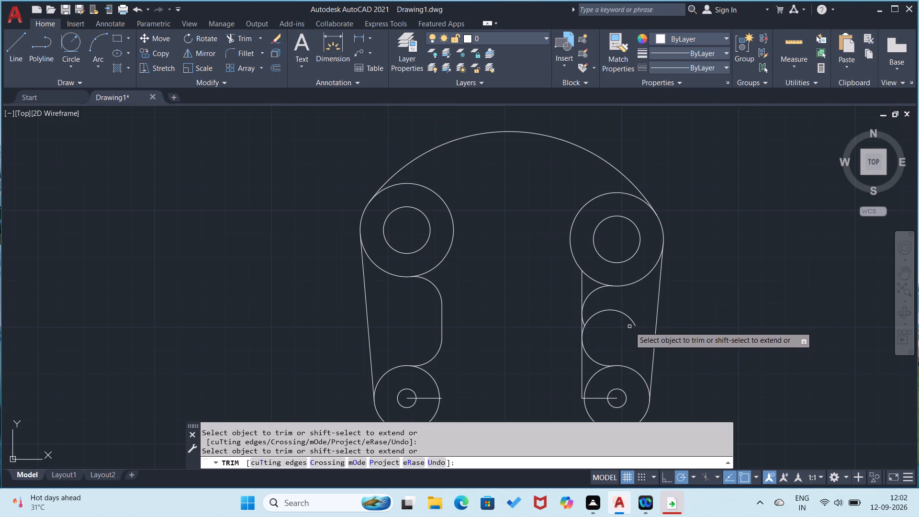
left_click(630, 319)
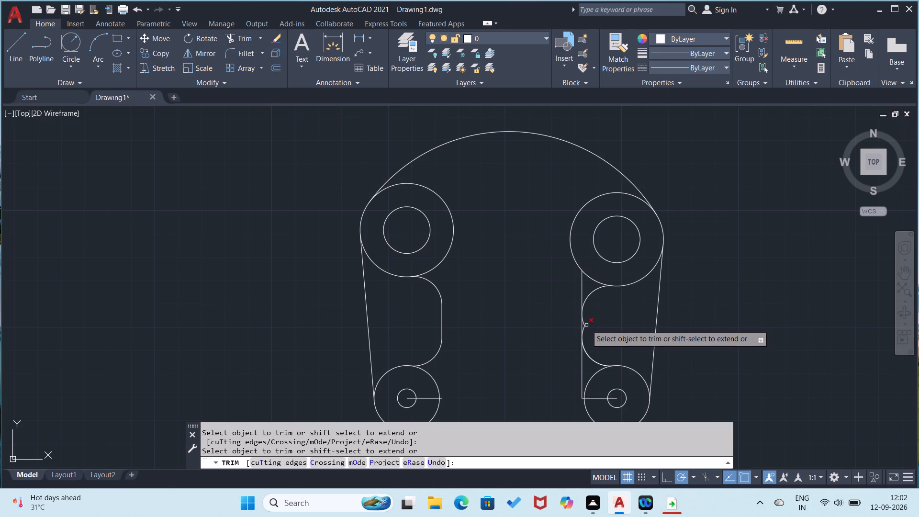
left_click(586, 325)
left_click(586, 326)
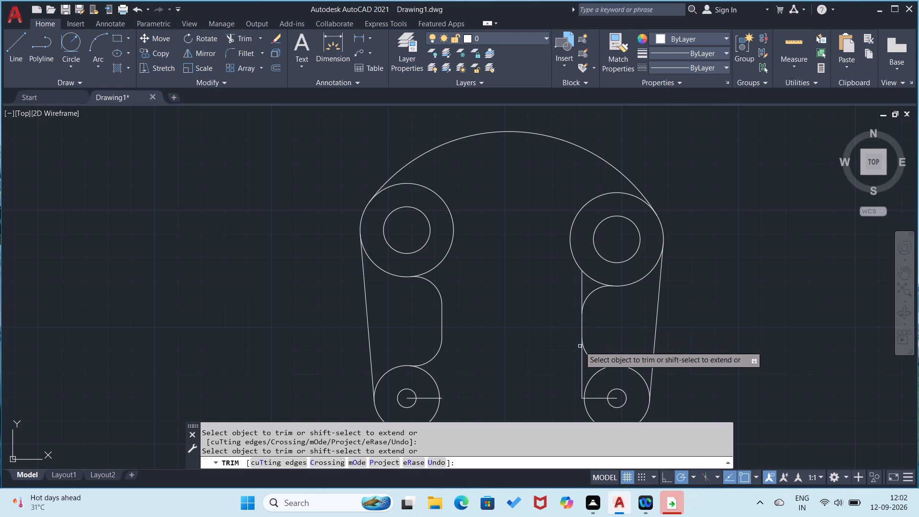
Trim the right vertical line's leftover ends beyond the two radius 12 connecting arcs.
left_click(582, 367)
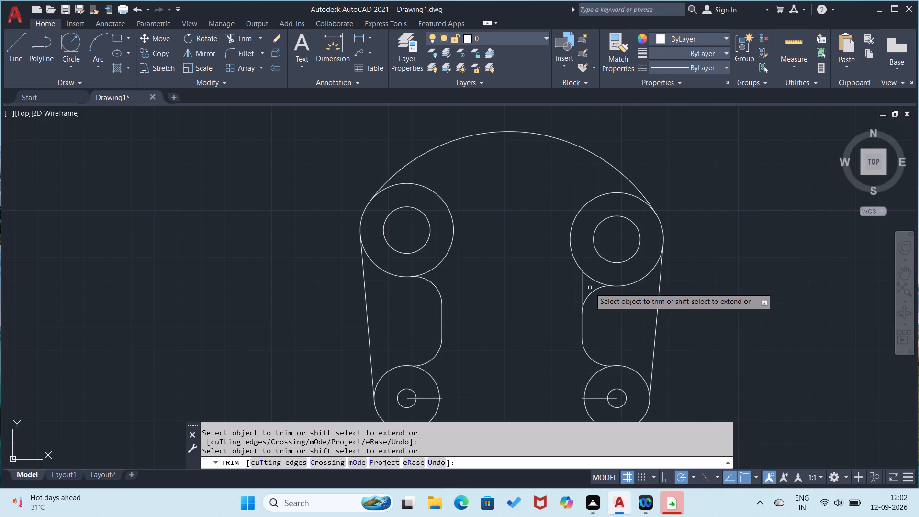
left_click(583, 287)
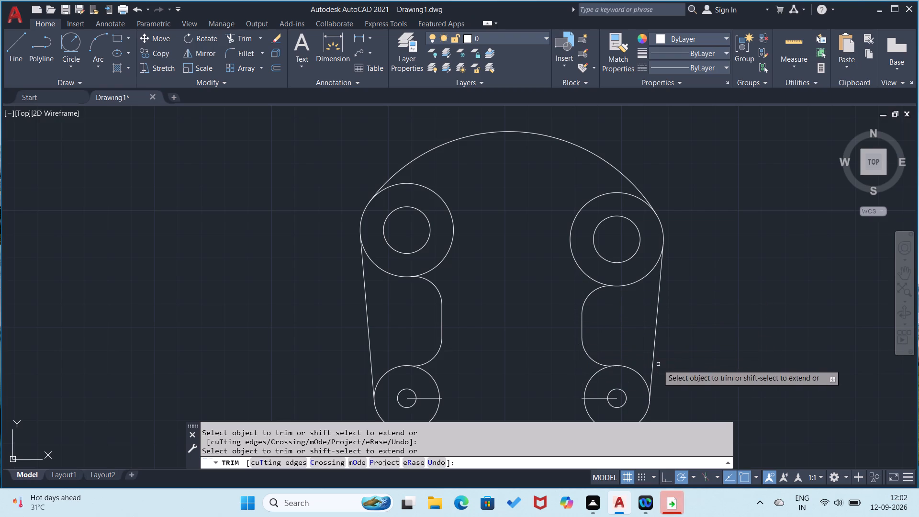
Remove the horizontal 15-unit helper lines starting at the lower-right and lower-left circles' centres using Trim.
middle_click_drag(691, 347, 685, 261)
scroll(685, 261, "up", 1)
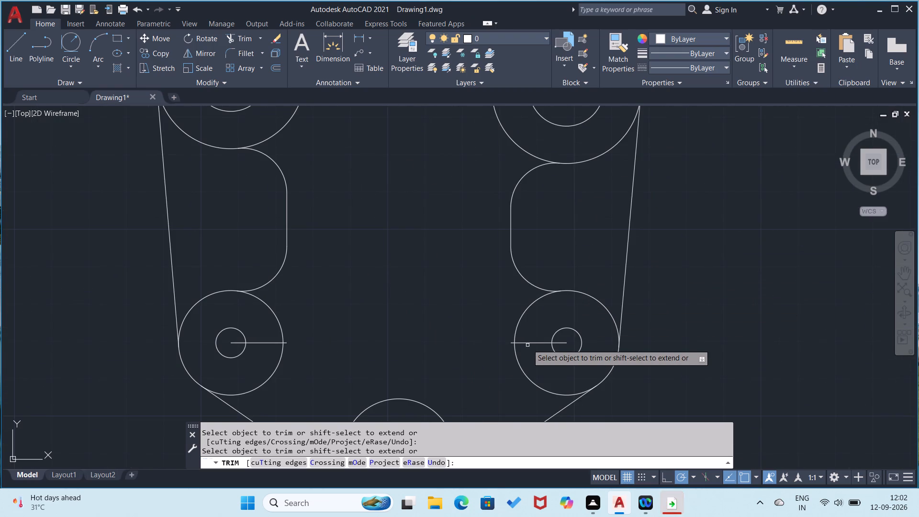
left_click(528, 342)
left_click(511, 341)
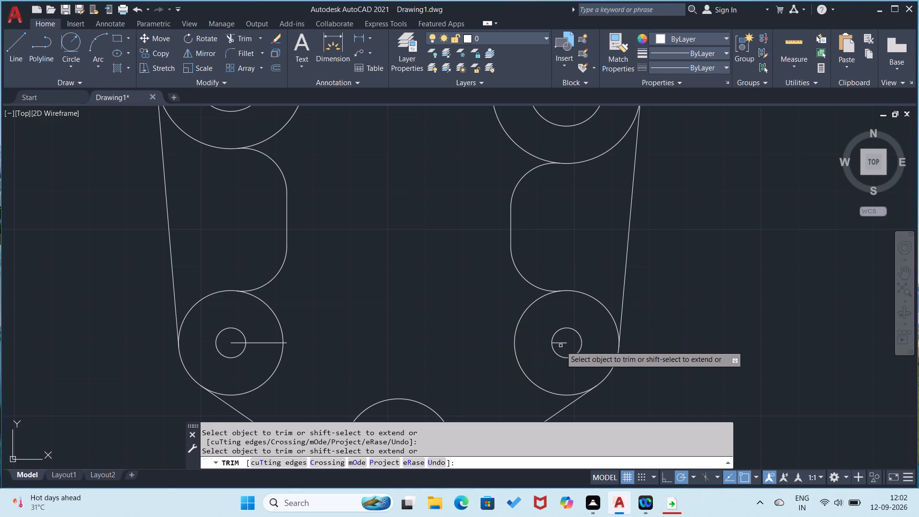
left_click(562, 342)
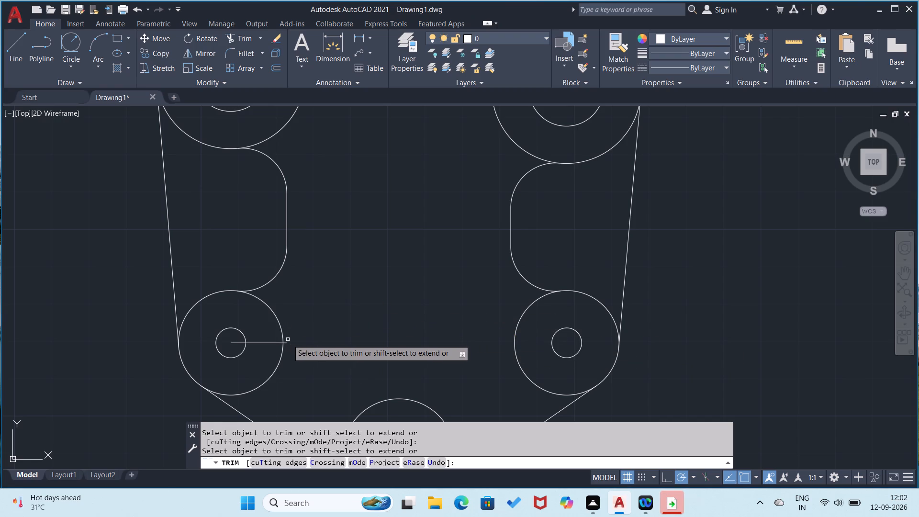
left_click(288, 343)
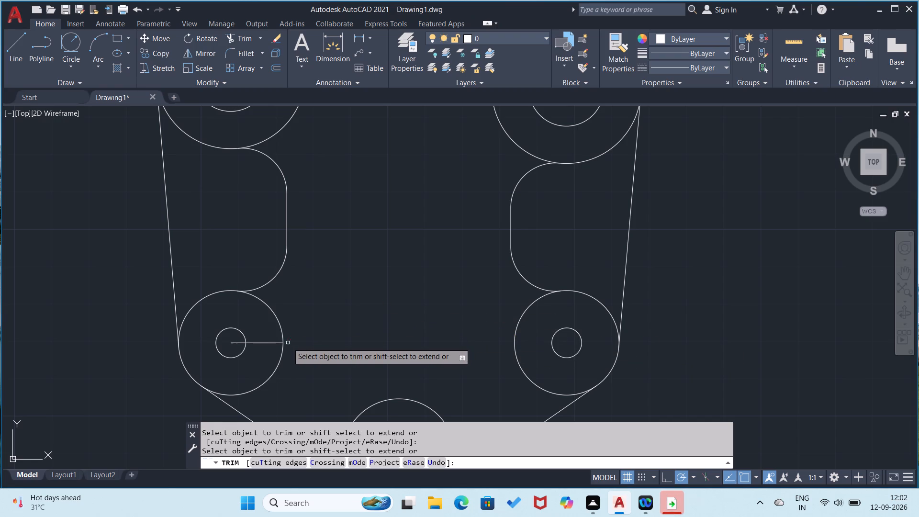
left_click(265, 343)
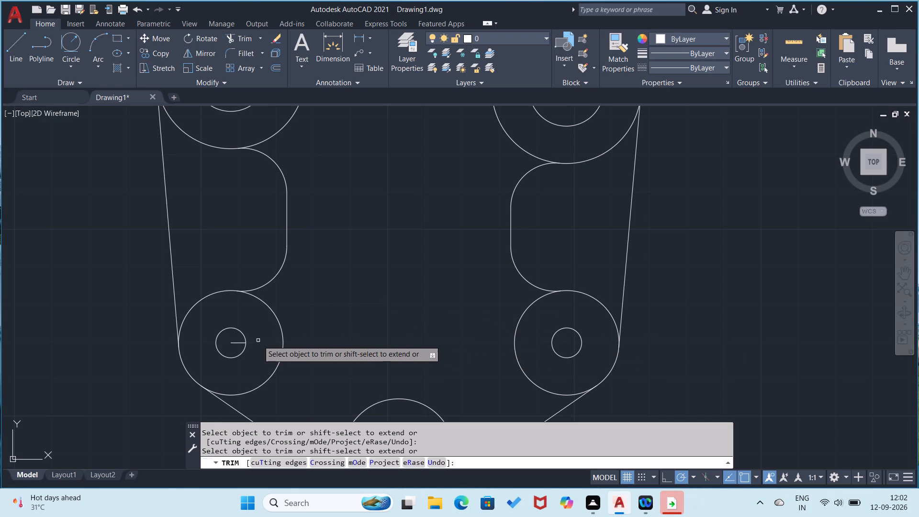
left_click(240, 344)
Draw a horizontal 90-unit line between the centres of the lower-left and lower-right circles.
scroll(346, 321, "up", 2)
scroll(346, 321, "down", 1)
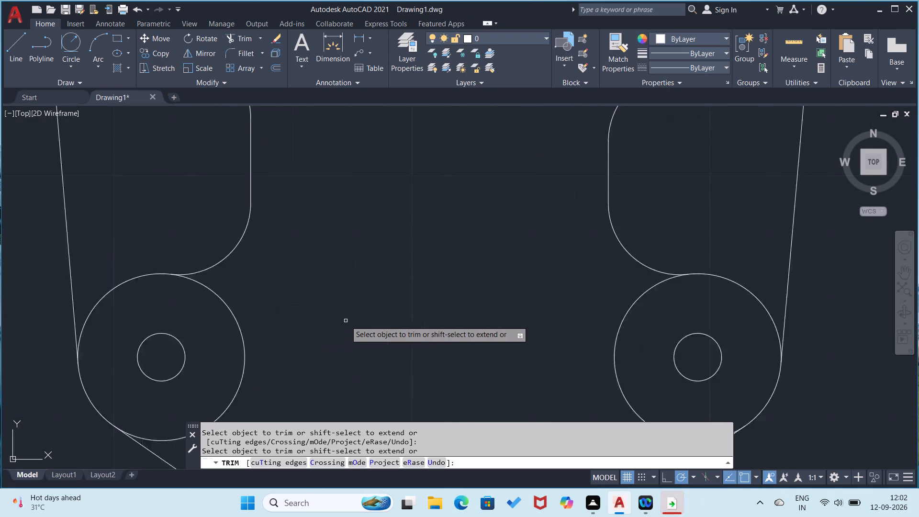
scroll(346, 321, "down", 2)
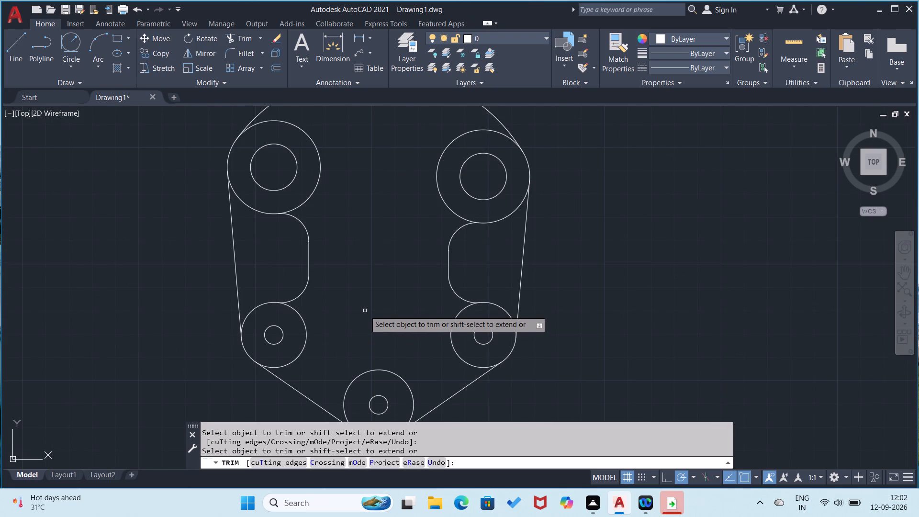
left_click(12, 45)
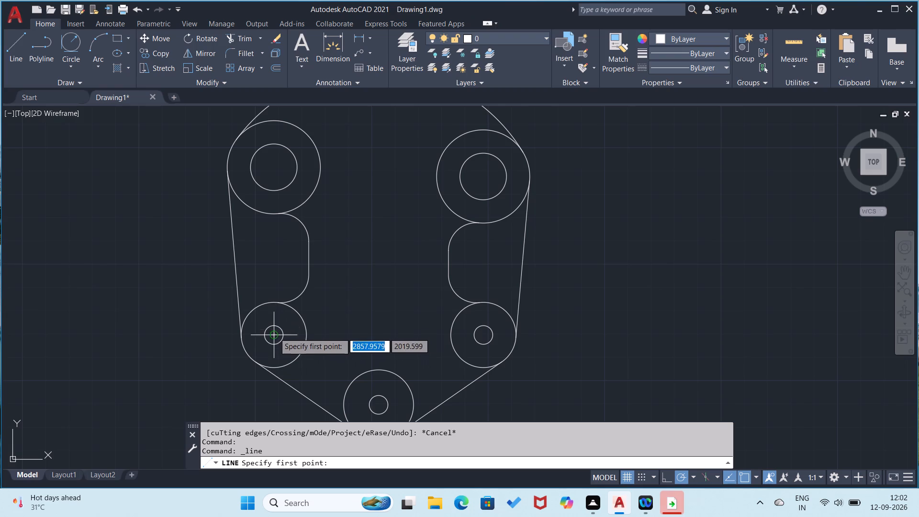
left_click_drag(274, 333, 279, 335)
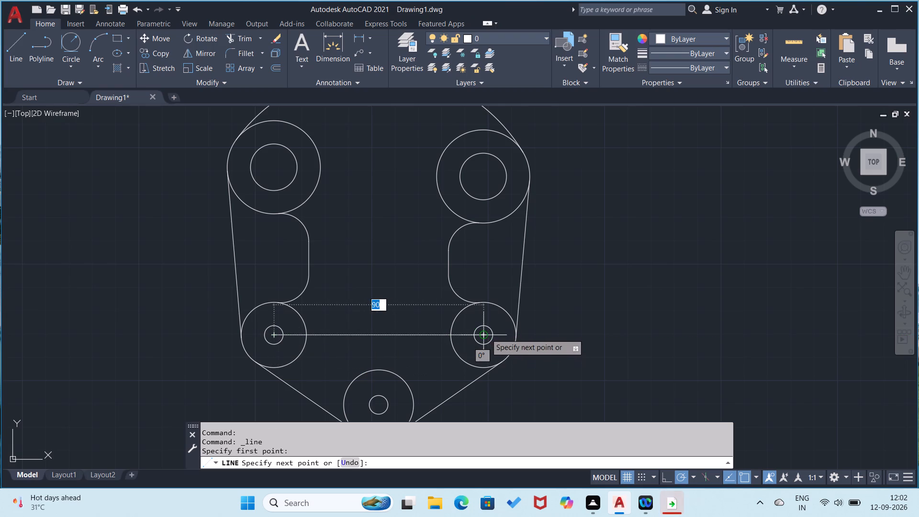
left_click(486, 334)
right_click(311, 306)
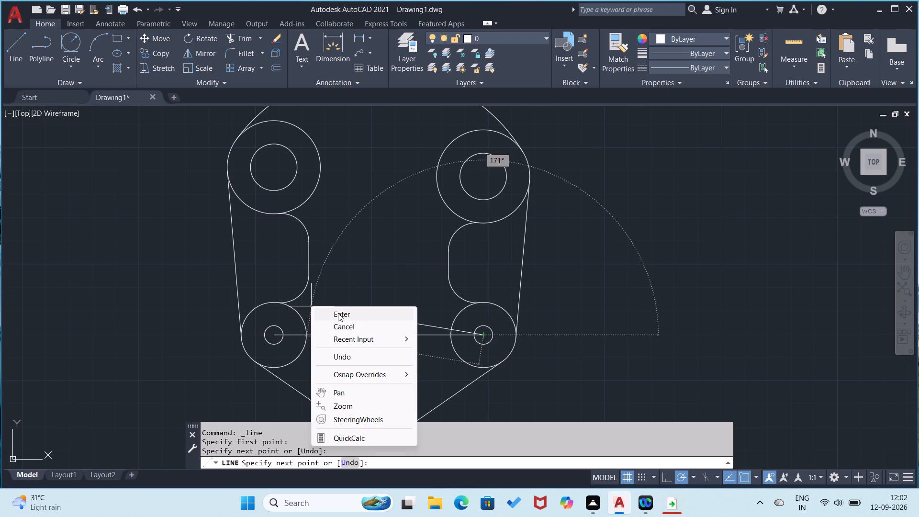
left_click(340, 310)
Draw a closed 20 by 84 rectangle with Line, rising from the horizontal line and centred on its midpoint.
left_click(18, 44)
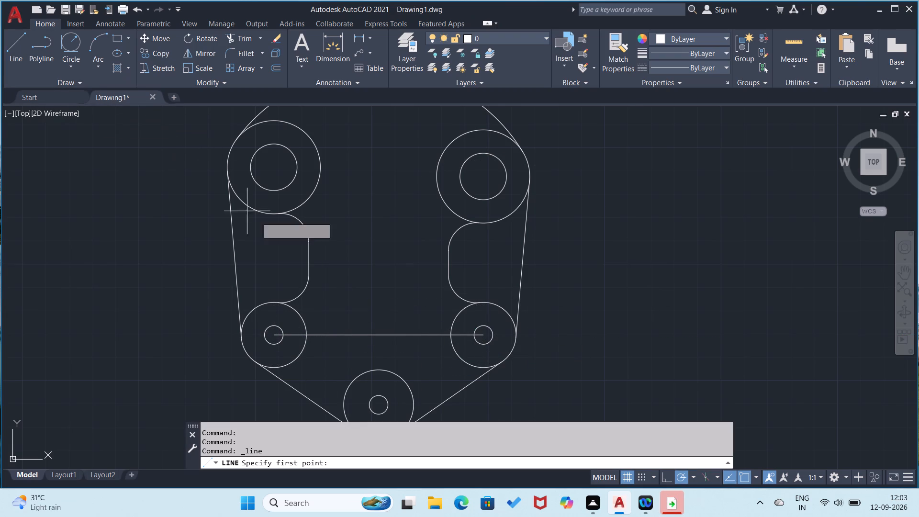
left_click(379, 337)
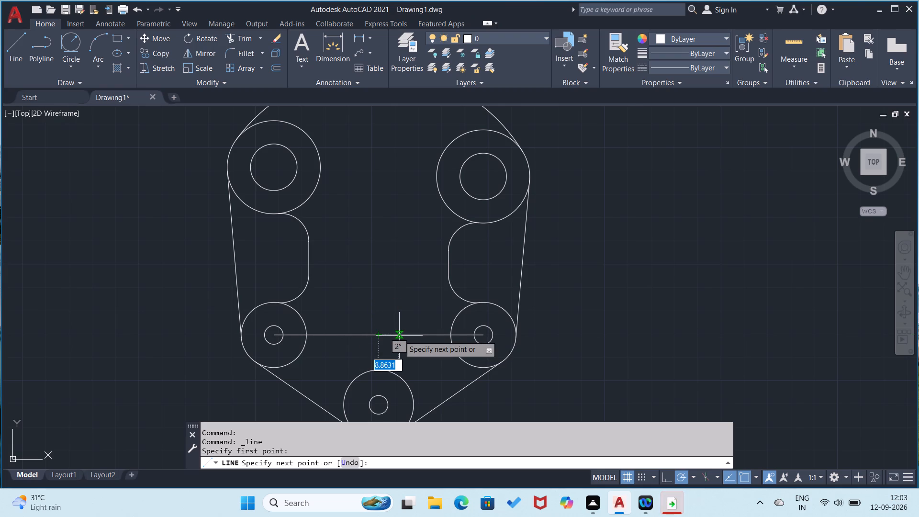
type("10")
key("Return")
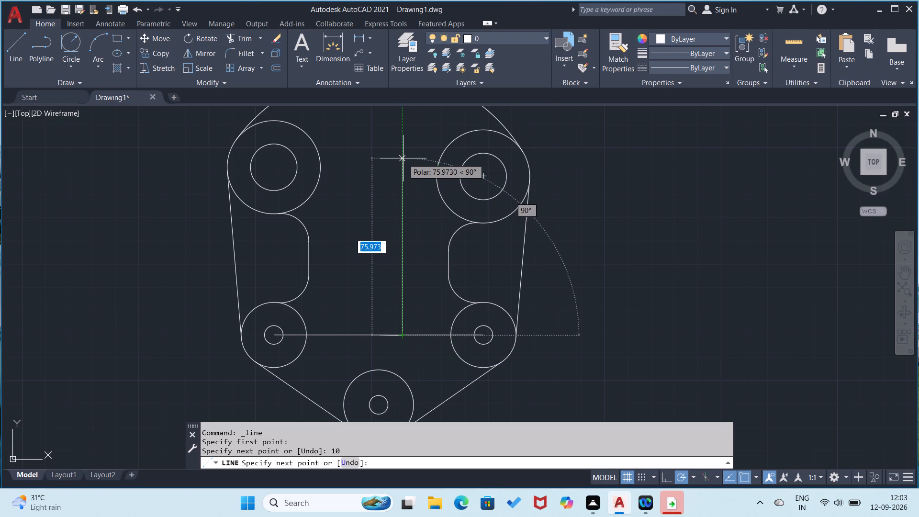
type("84")
key("Return")
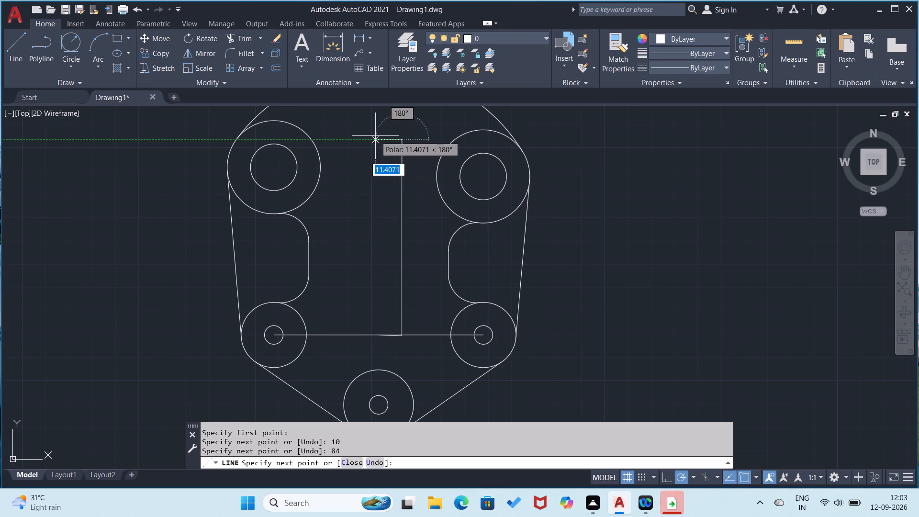
type("20")
key("Return")
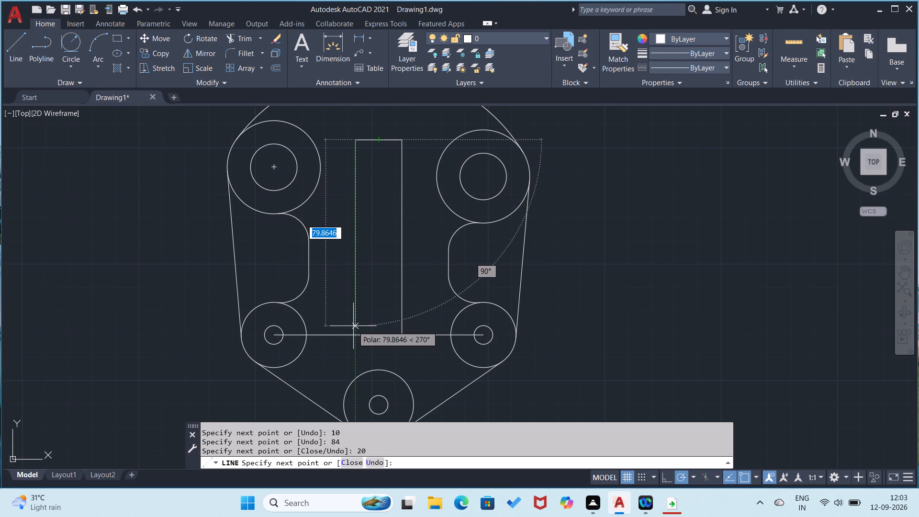
type("84")
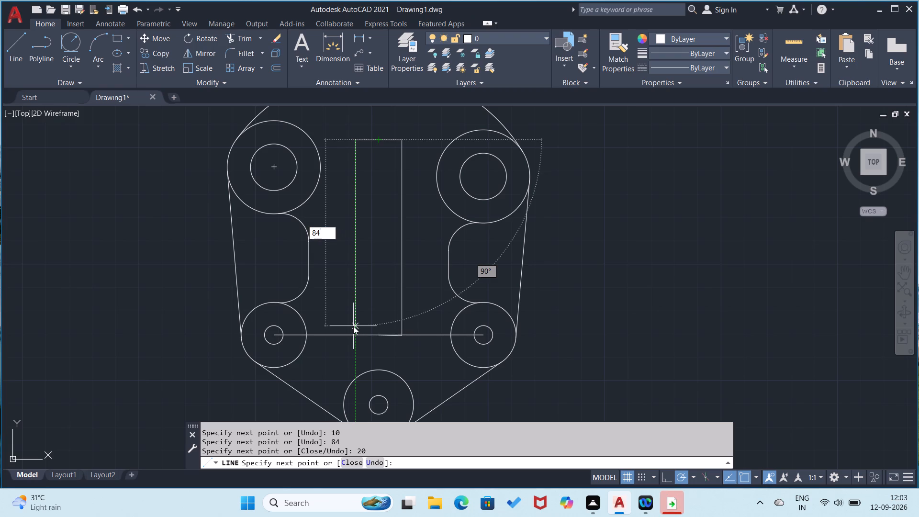
key("Return")
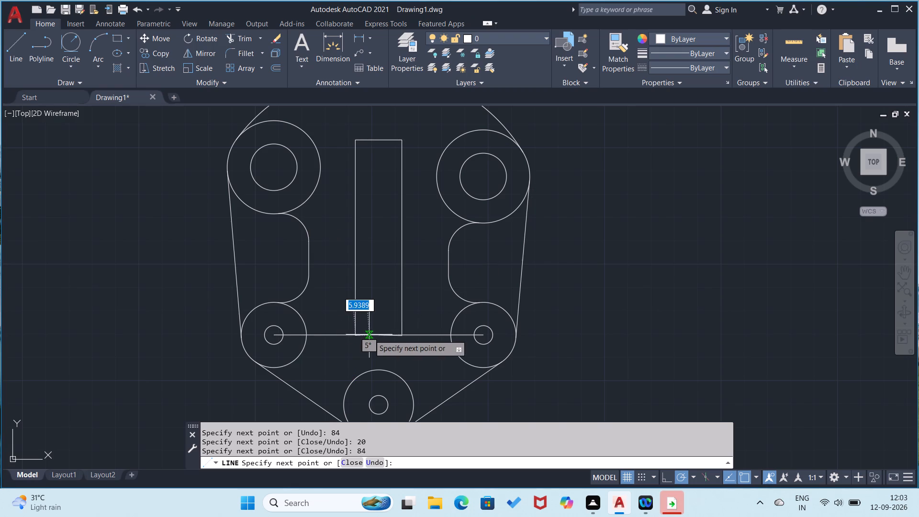
left_click(377, 336)
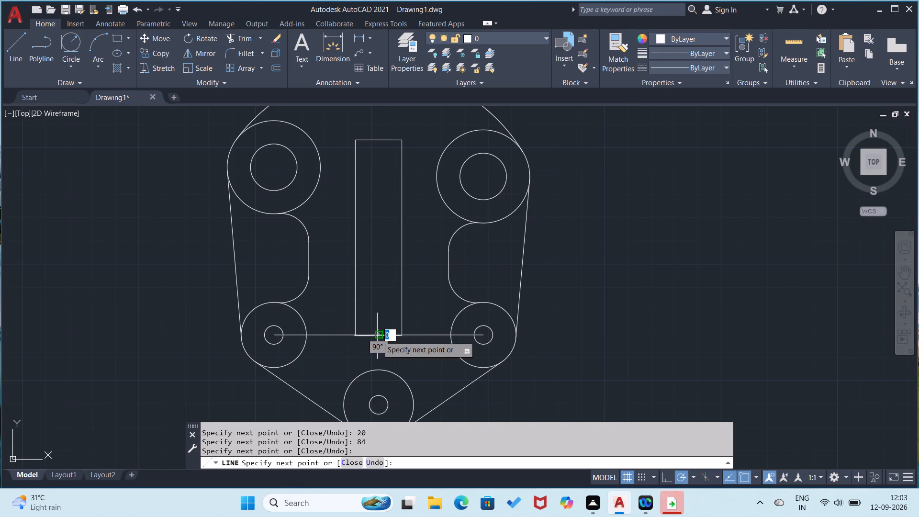
right_click(363, 318)
left_click(367, 319)
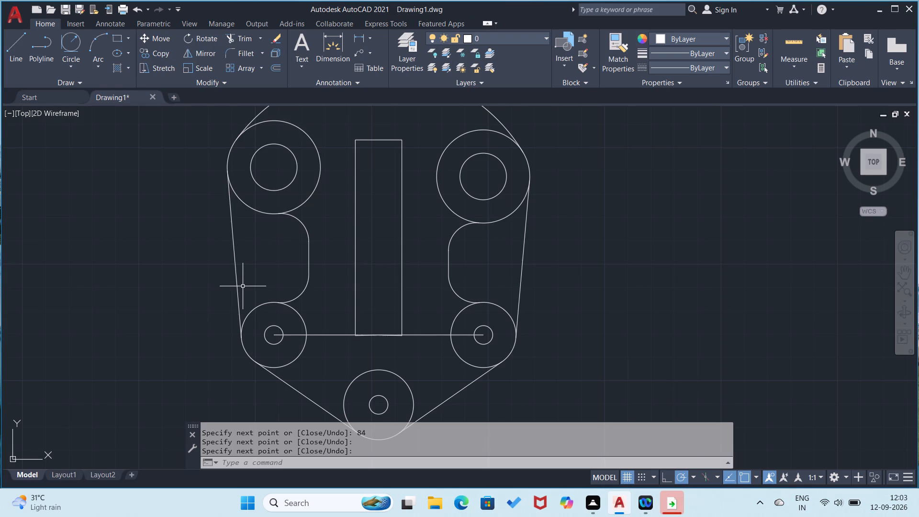
Erase the horizontal line joining the centres of the lower-left and lower-right circles.
scroll(329, 296, "down", 1)
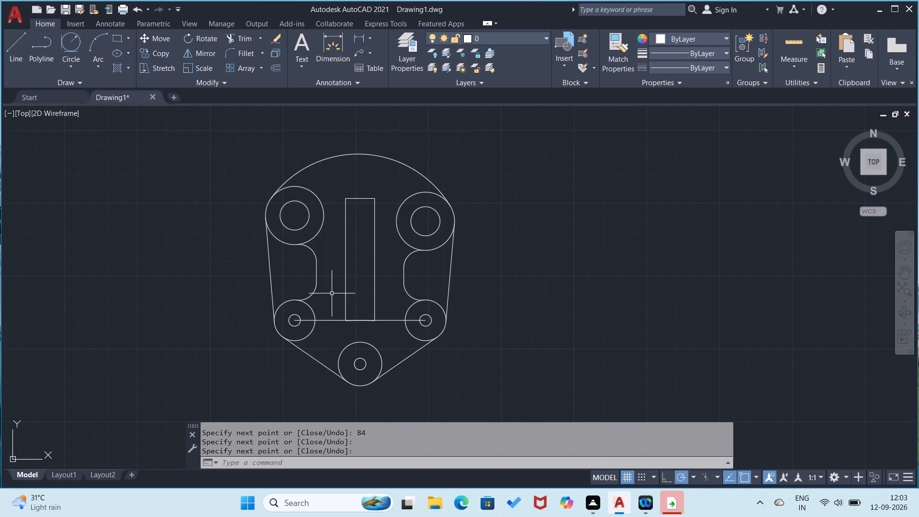
left_click(333, 321)
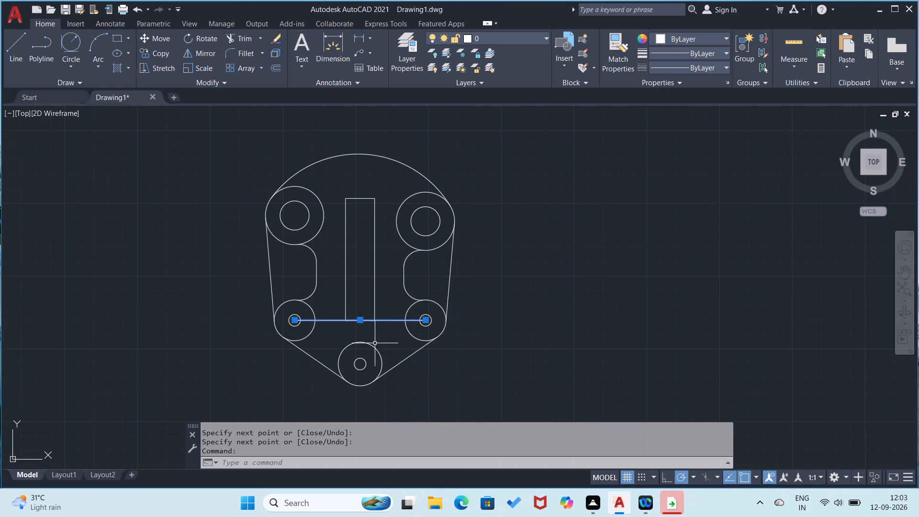
key("Delete")
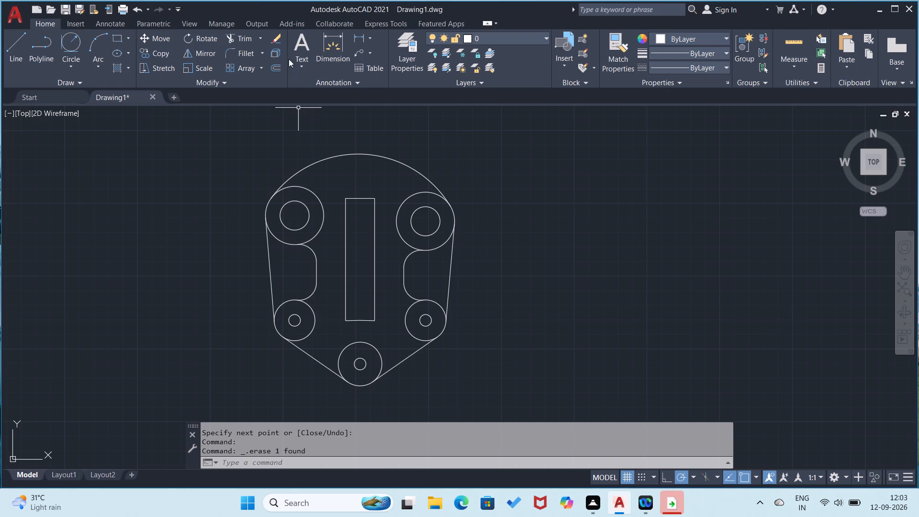
Add radius dimensions to the upper-left inner and outer circles, placing both outside the part's left side.
left_click(371, 35)
left_click(376, 164)
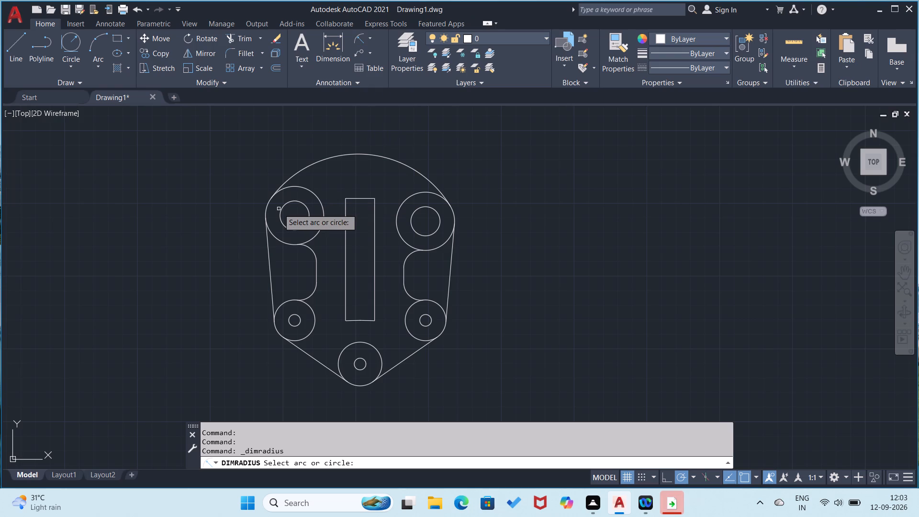
left_click(281, 211)
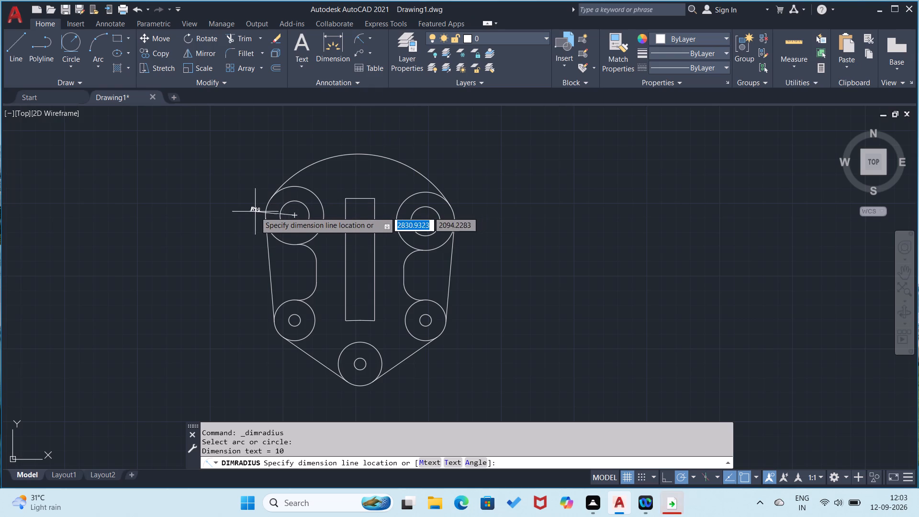
left_click(239, 218)
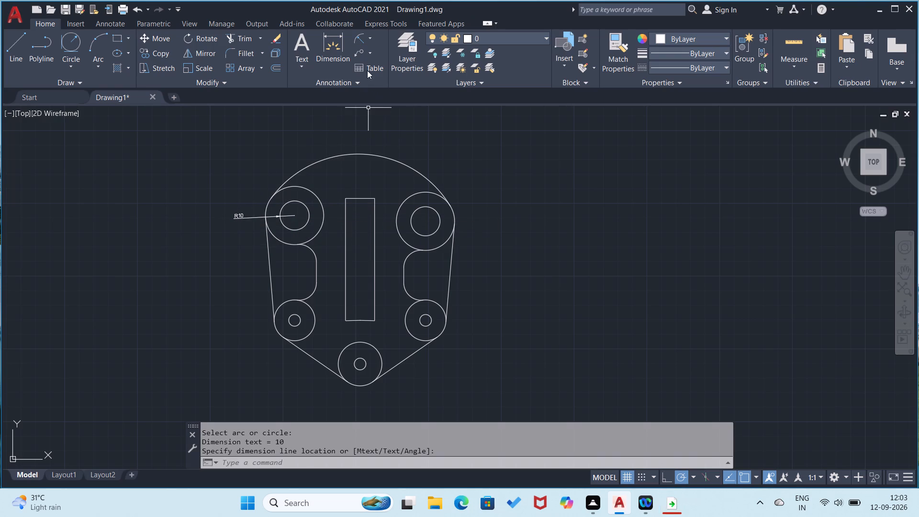
left_click(360, 41)
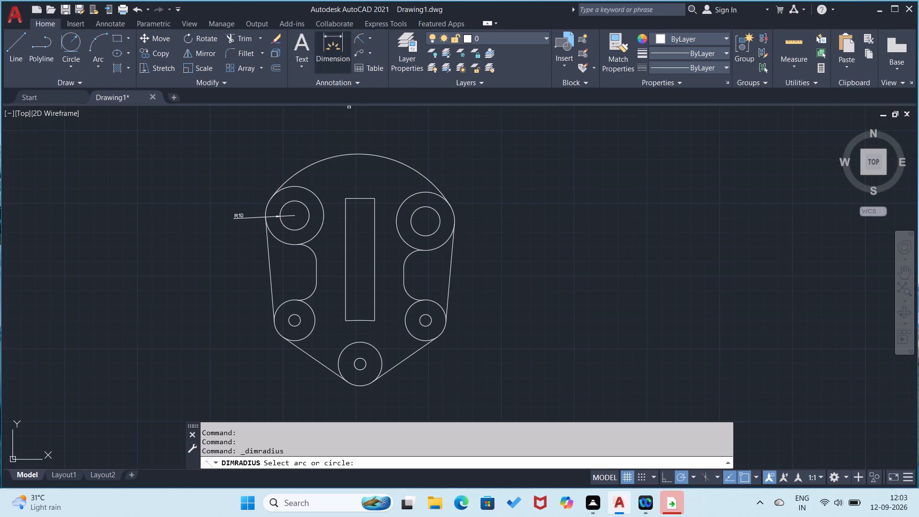
left_click(269, 205)
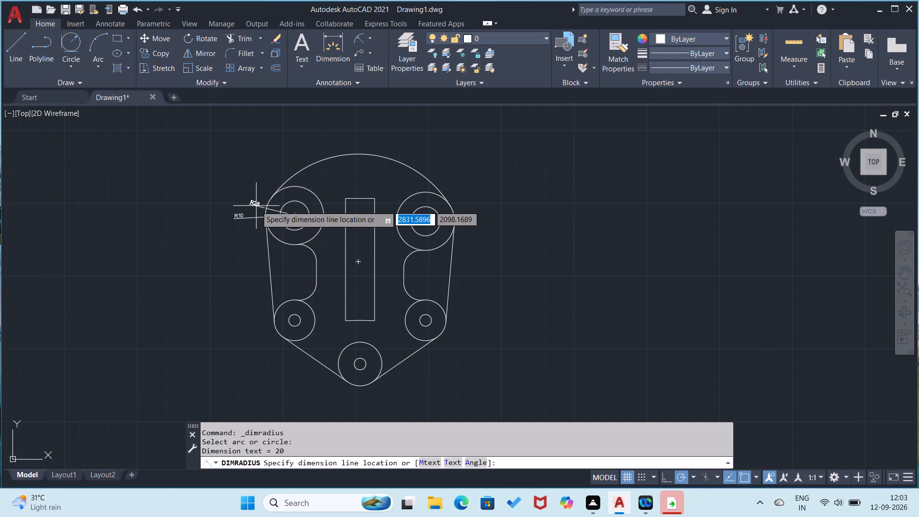
left_click(240, 202)
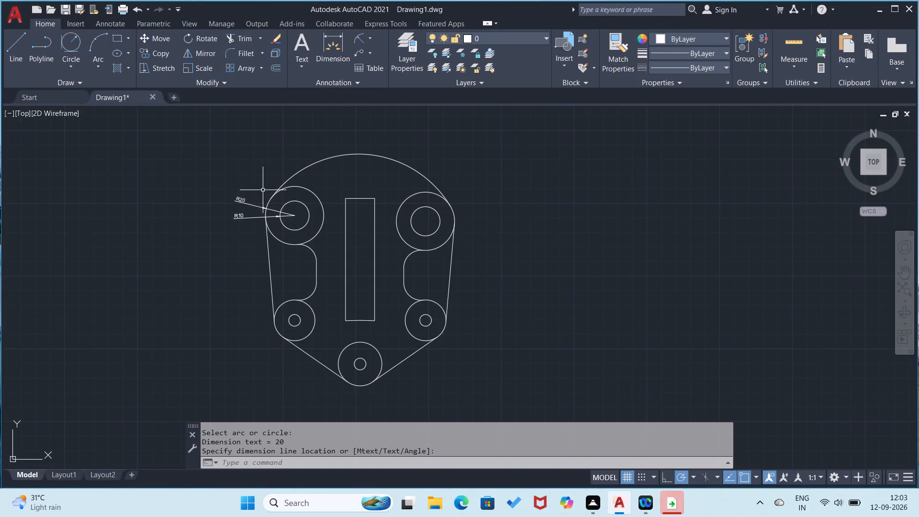
Modify the ISO-25 dimension style to use a text height of 5.
type("d")
key("space")
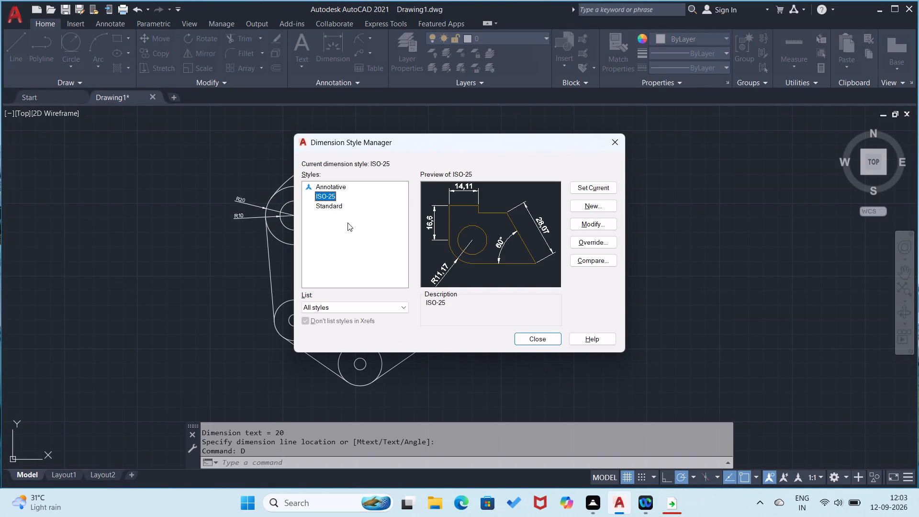
left_click(594, 223)
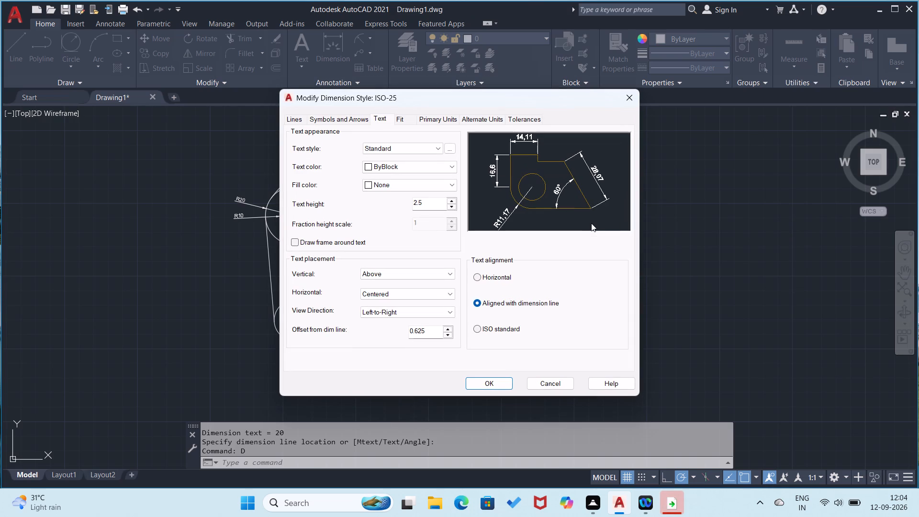
left_click(438, 201)
key("Delete")
key("Delete")
key("Delete")
key("Delete")
key("Delete")
key("Delete")
key("Delete")
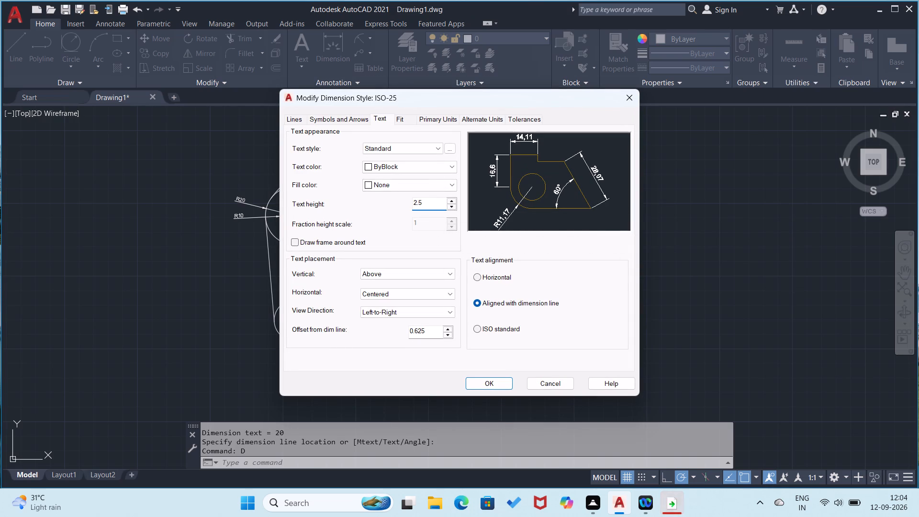
key("Delete")
key("BackSpace")
key("BackSpace")
key("BackSpace")
key("5")
Set the ISO-25 style's linear dimension precision to 0, make the style current and close the Dimension Style Manager.
left_click(440, 118)
left_click(450, 160)
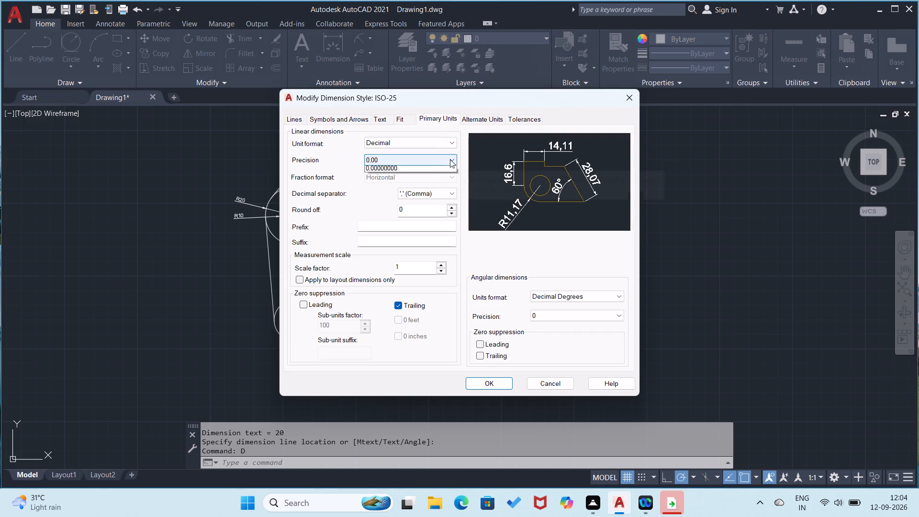
left_click(442, 169)
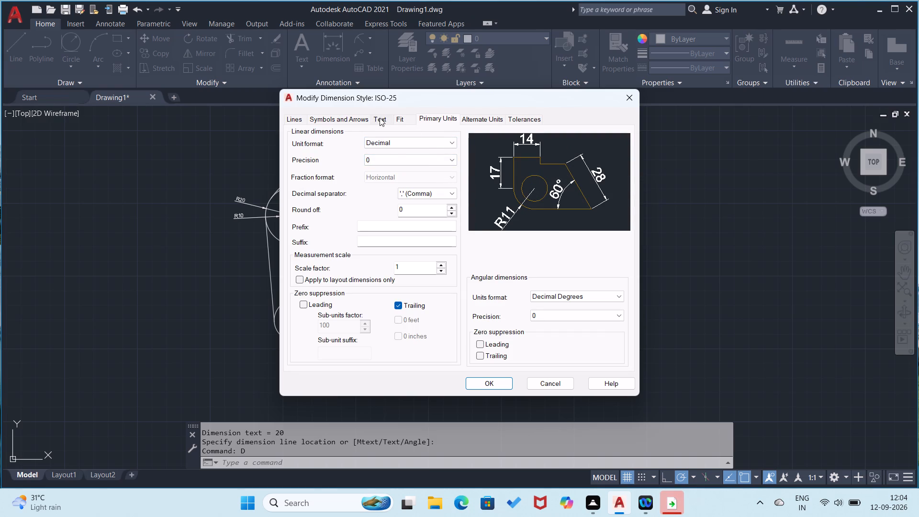
left_click(380, 118)
left_click(489, 388)
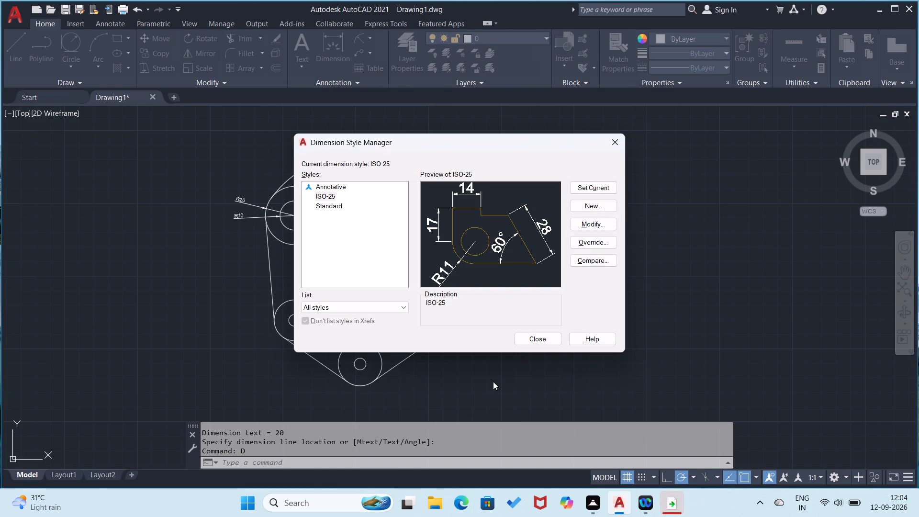
left_click(602, 190)
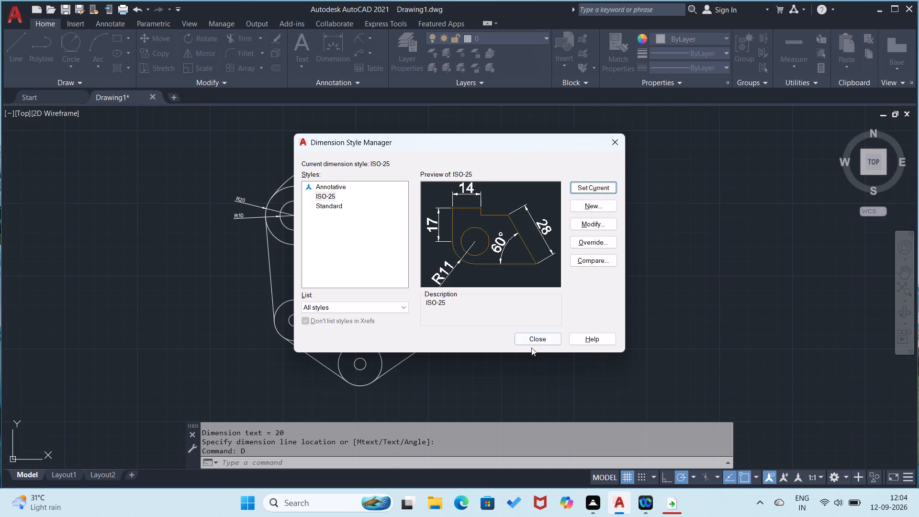
left_click(533, 337)
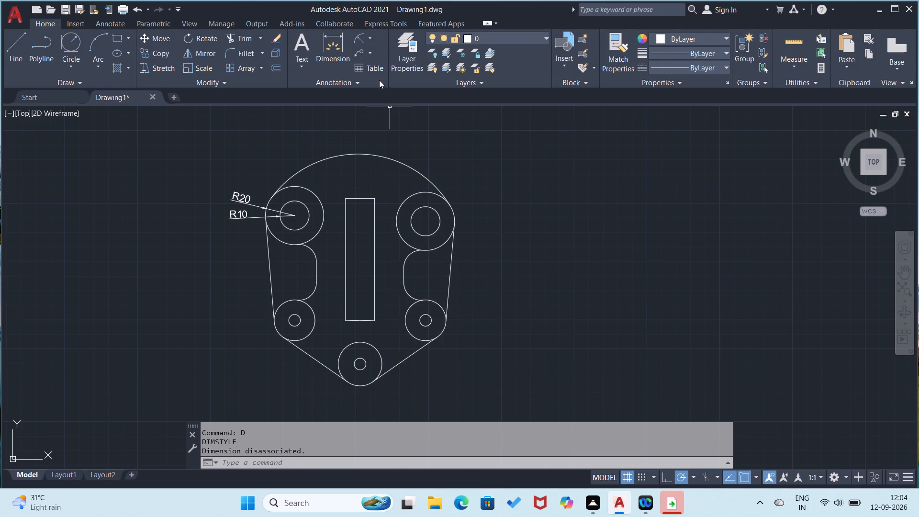
Add a radius dimension to the large top arc, with its text just above the arc.
left_click(363, 38)
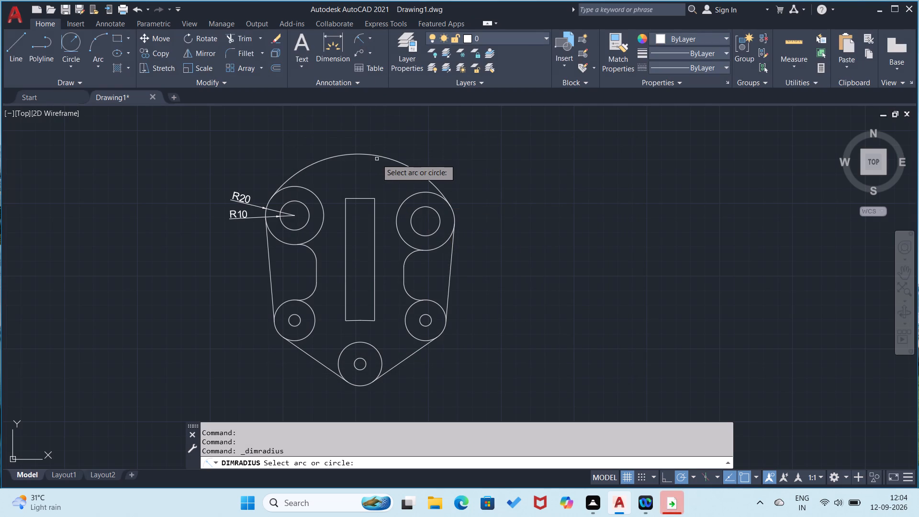
left_click(378, 157)
left_click(382, 146)
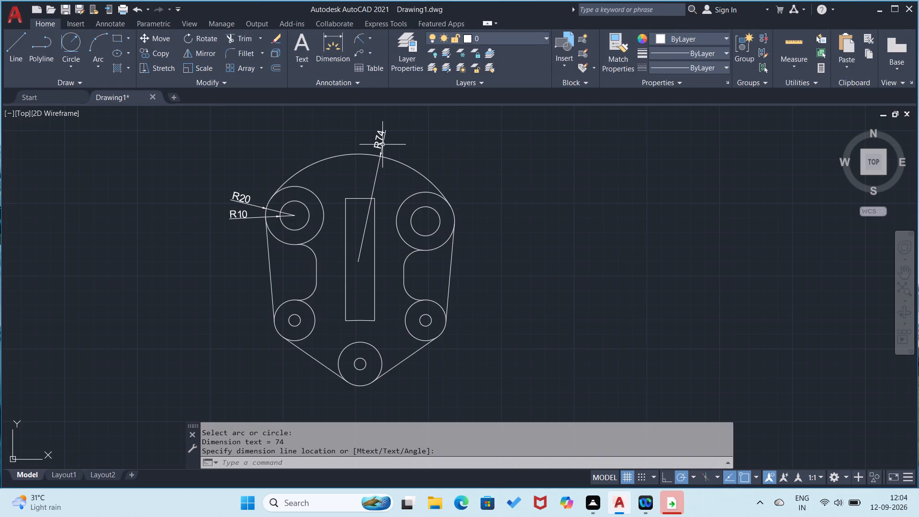
Add radius dimensions to the upper-right outer and inner circles, placing both texts outside the part's right side.
left_click(360, 38)
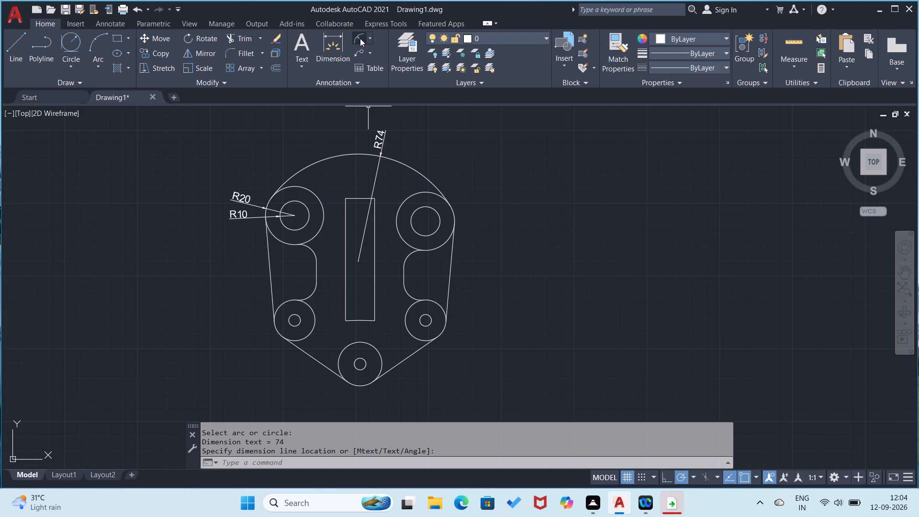
left_click(437, 194)
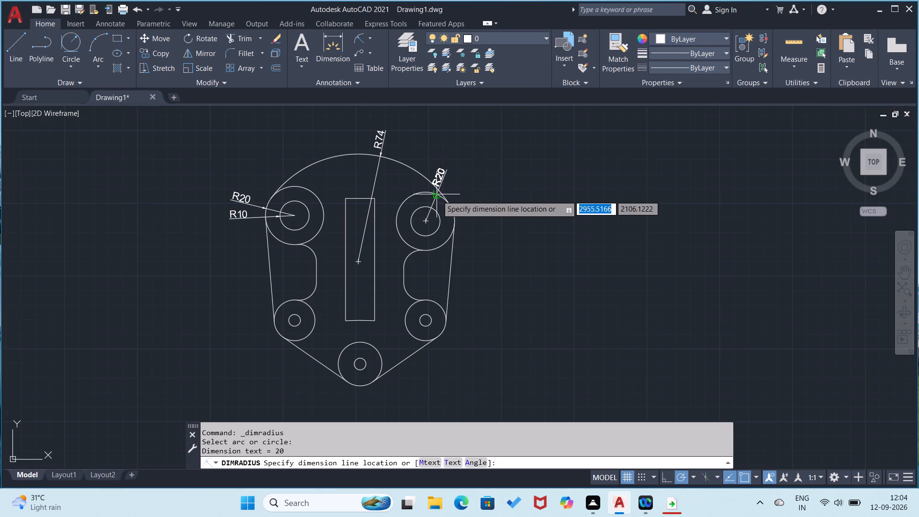
left_click(476, 188)
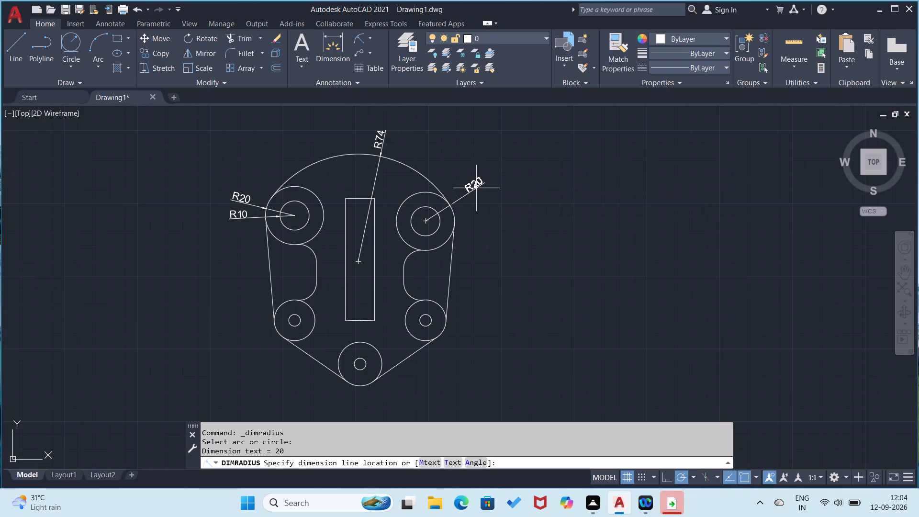
left_click(359, 38)
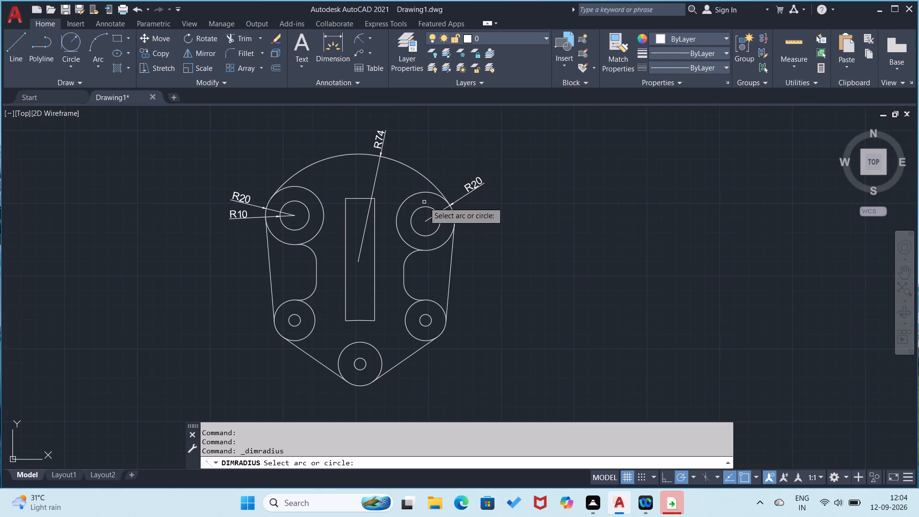
left_click(425, 208)
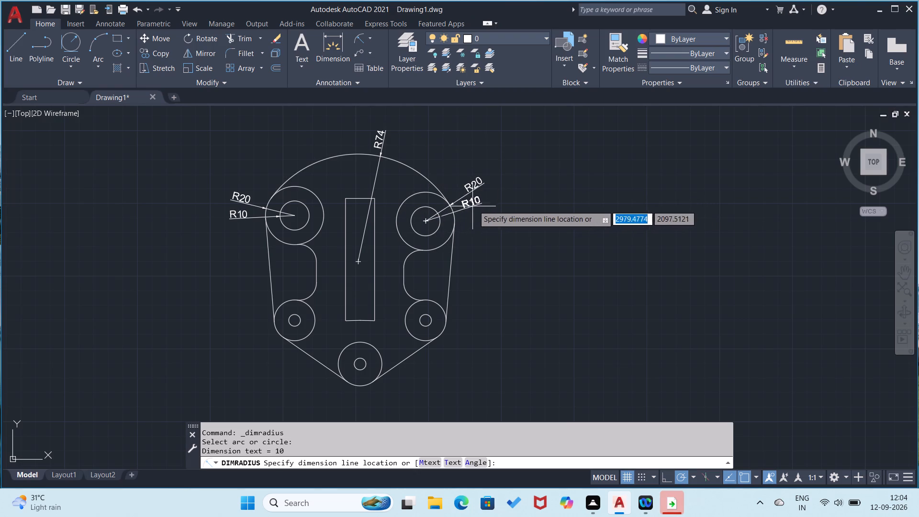
left_click(483, 202)
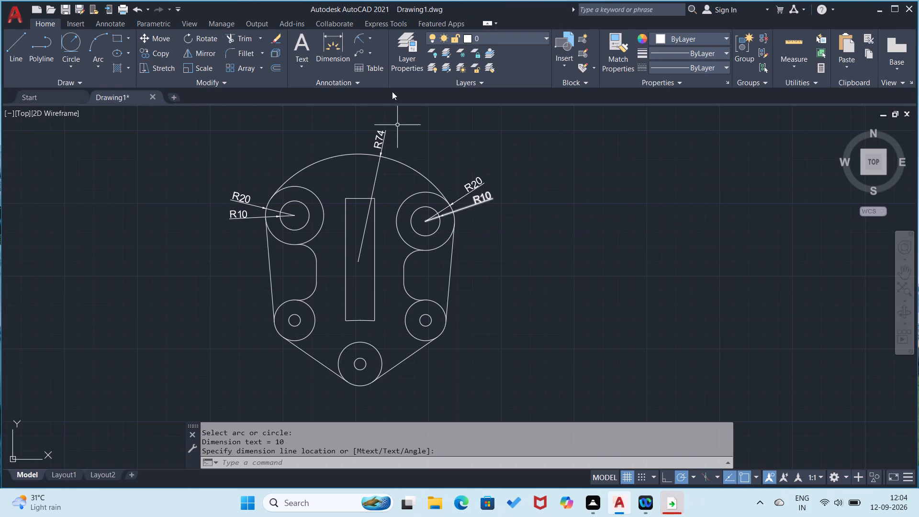
Add a radius dimension to the upper bend of the right inner arc, with its text inside the recess.
left_click(361, 38)
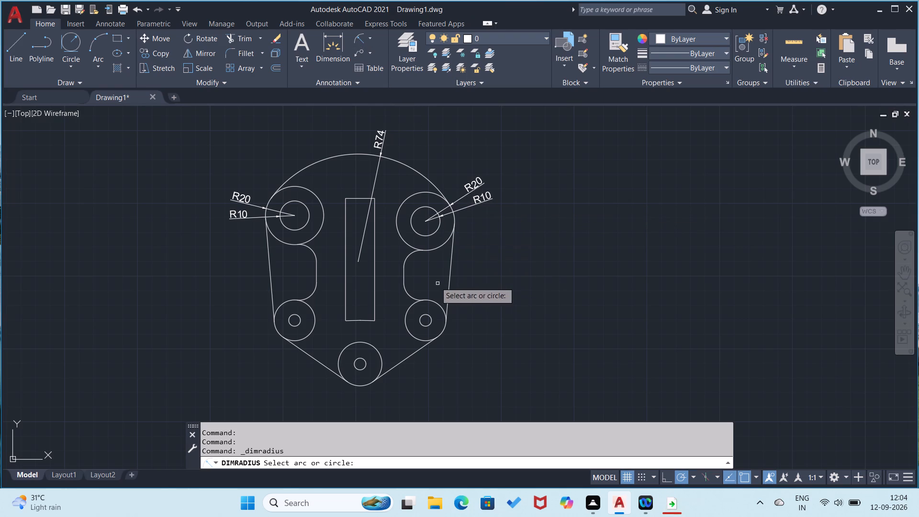
left_click(411, 256)
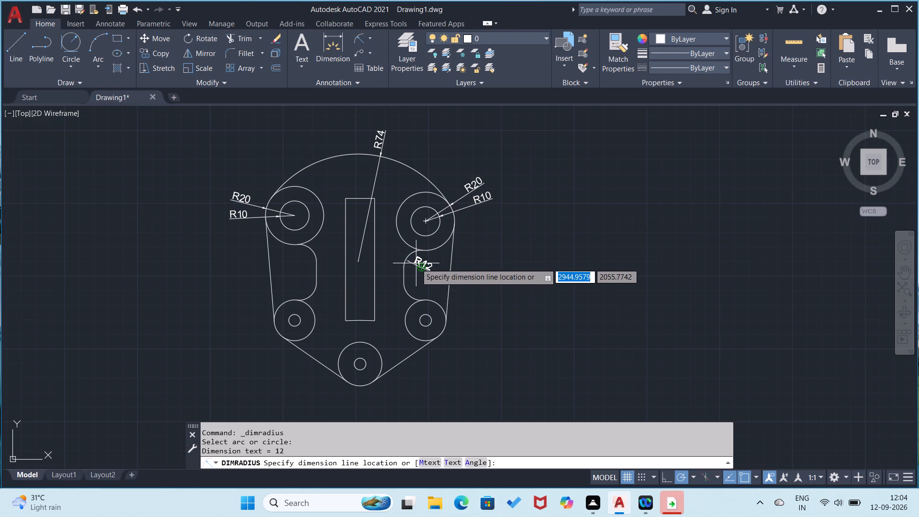
left_click(416, 263)
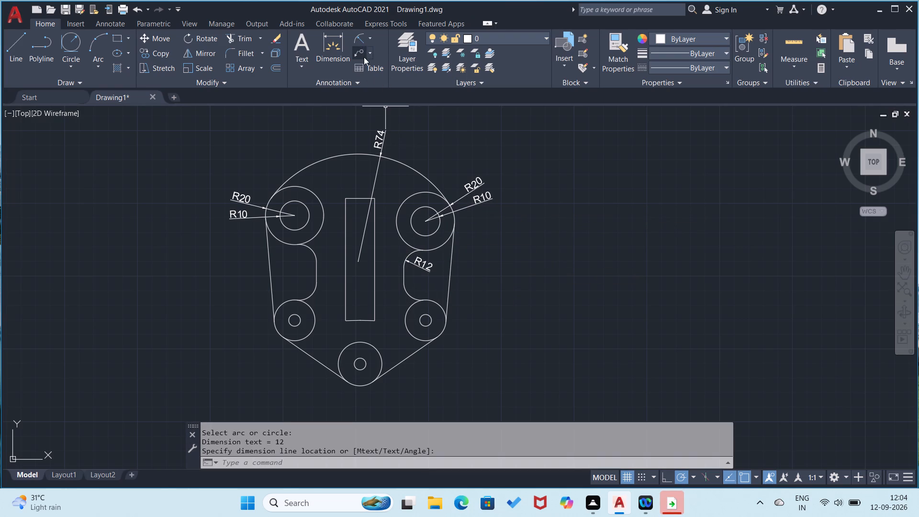
Add radius dimensions to the lower-right outer and inner circles, placing both texts just outside the part's right side.
left_click(360, 38)
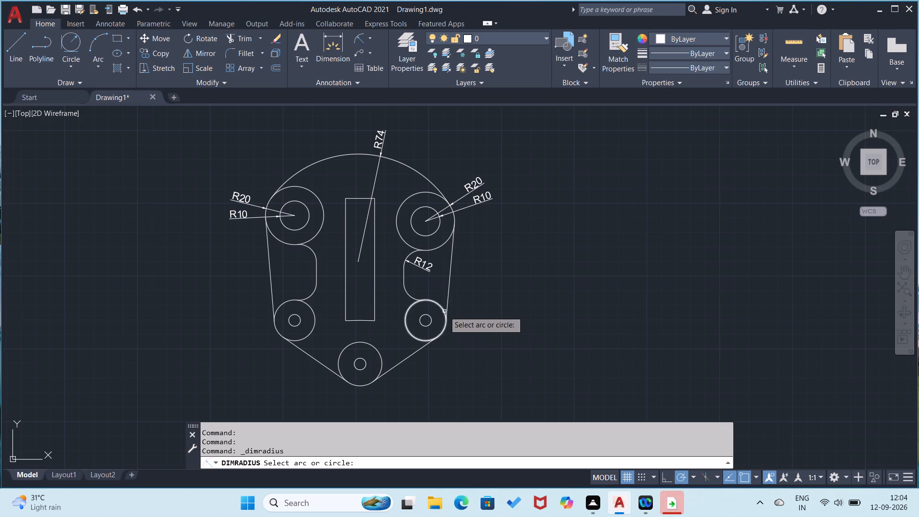
left_click(444, 311)
left_click(464, 315)
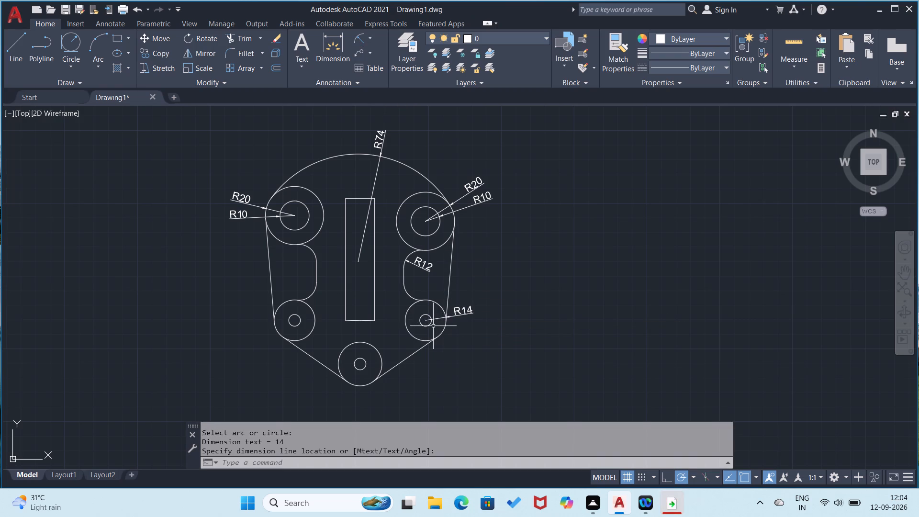
left_click(361, 35)
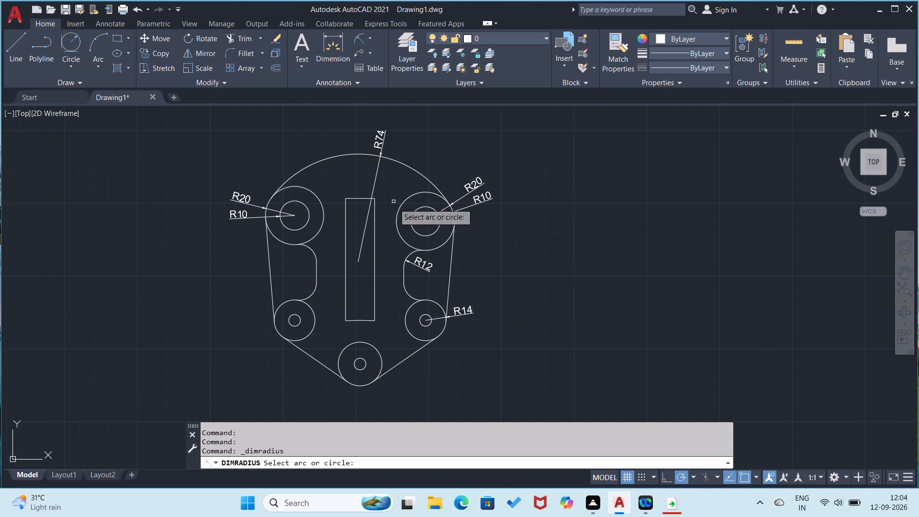
left_click(422, 323)
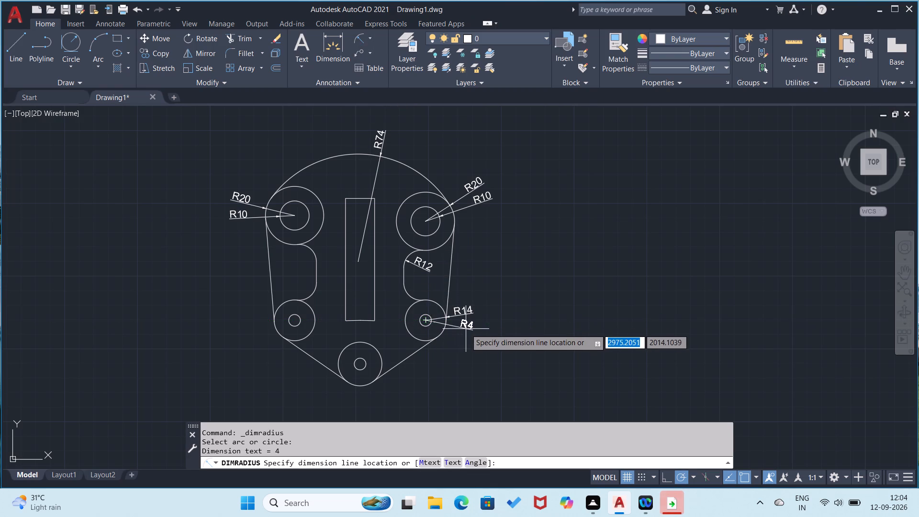
left_click(466, 323)
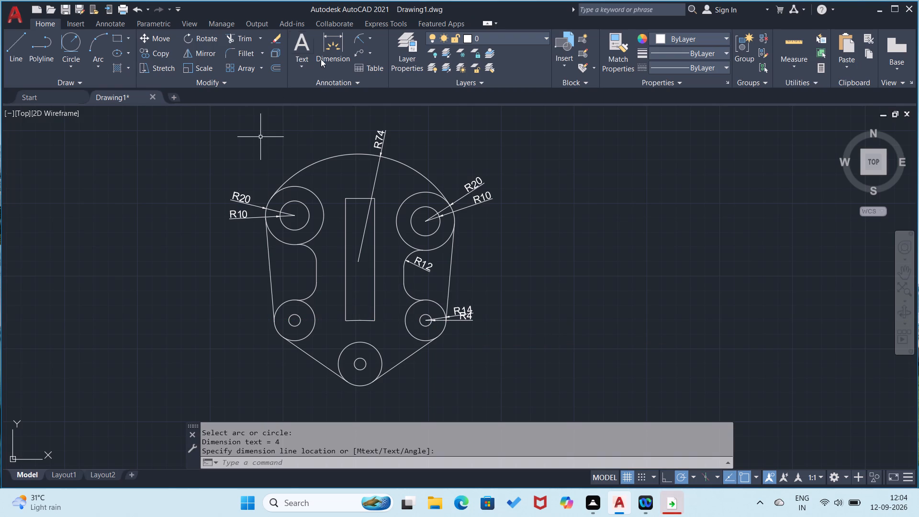
Add radius dimensions to the bottom outer and inner circles, placing both texts below and to the right of them.
left_click(359, 36)
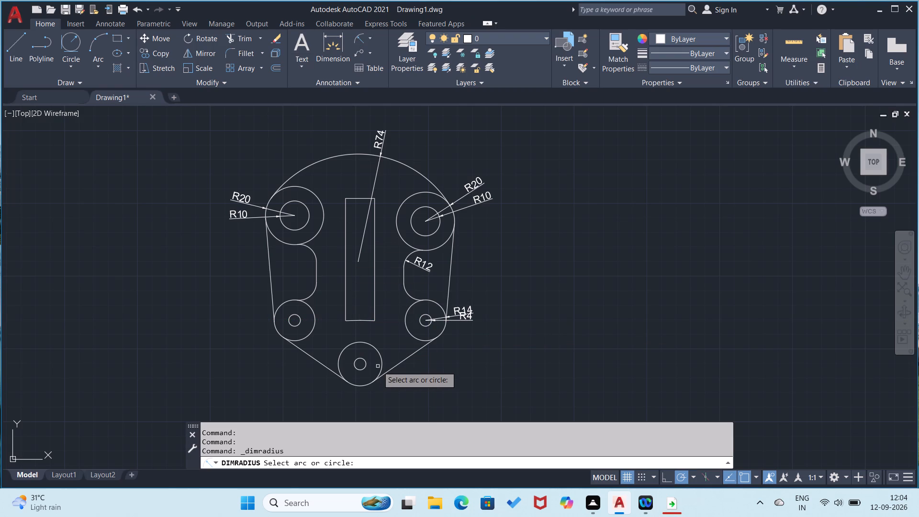
left_click(383, 362)
left_click(398, 386)
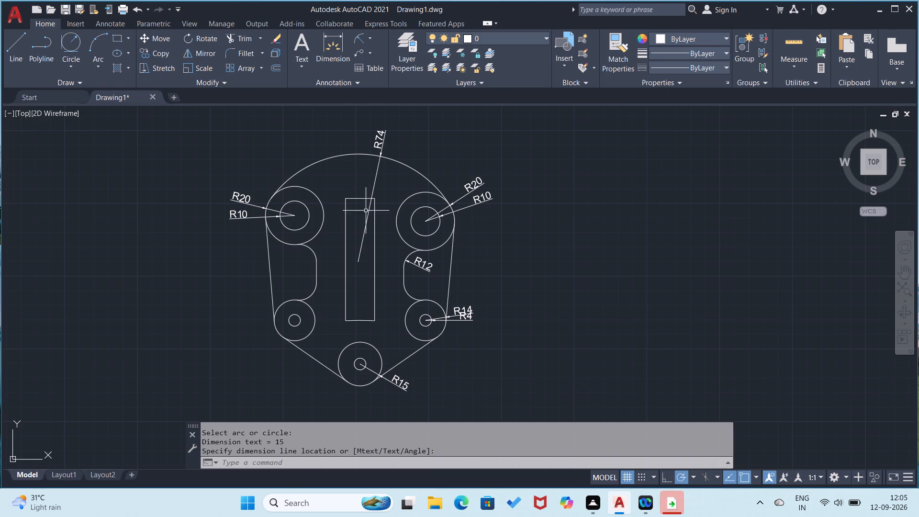
left_click(359, 39)
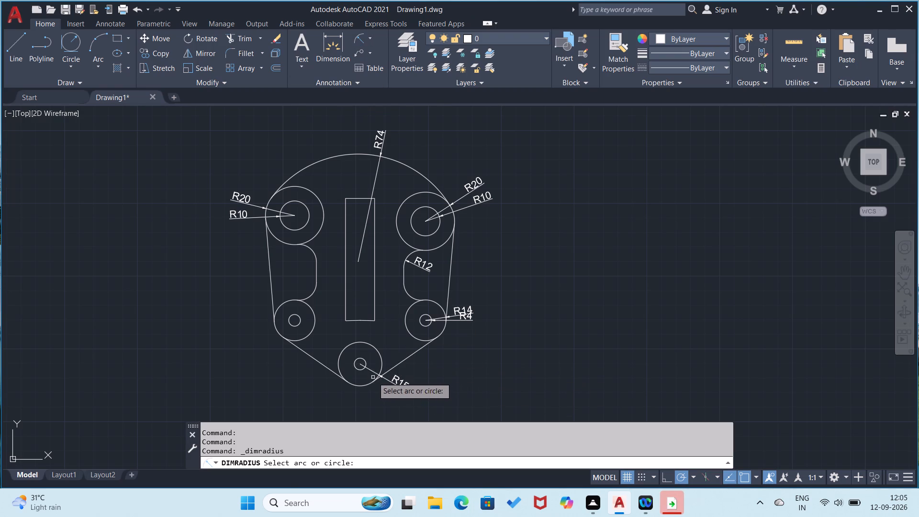
left_click(361, 369)
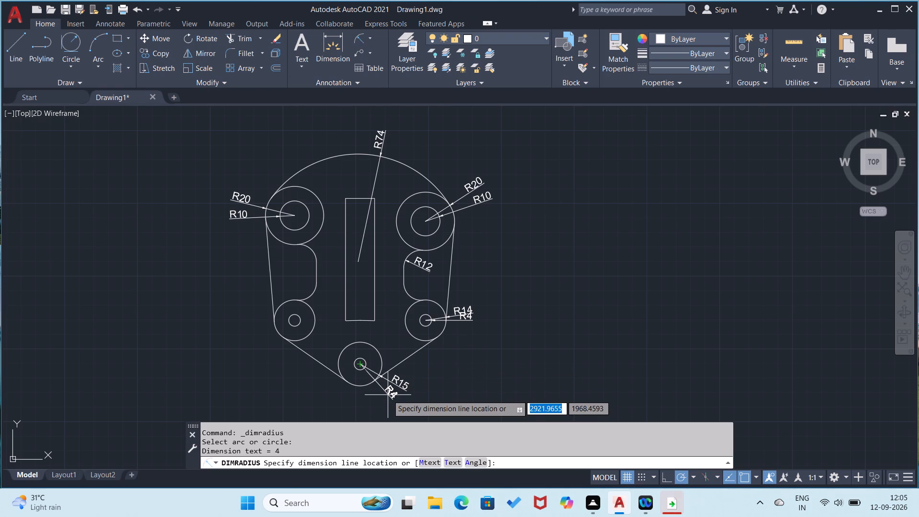
left_click(388, 395)
Add radius dimensions to the lower-left inner and outer circles, placing both texts outside the part's lower-left side.
left_click(362, 37)
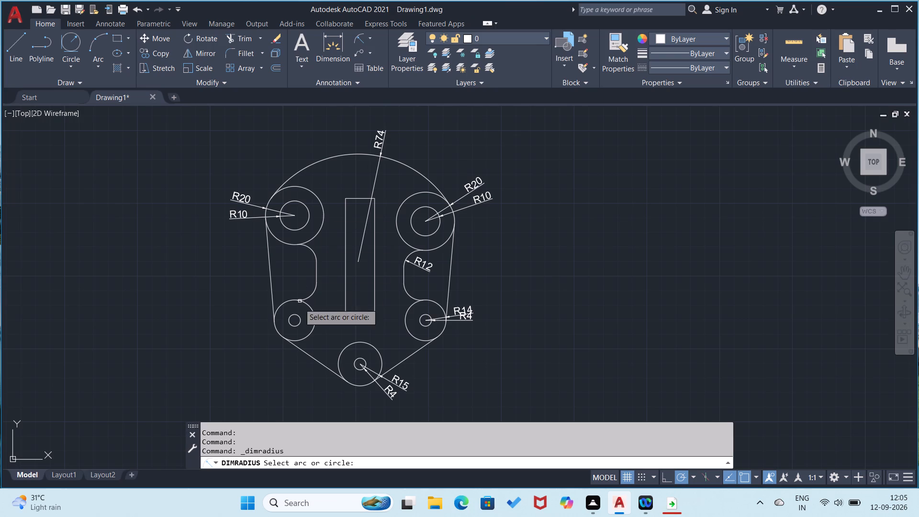
left_click(291, 326)
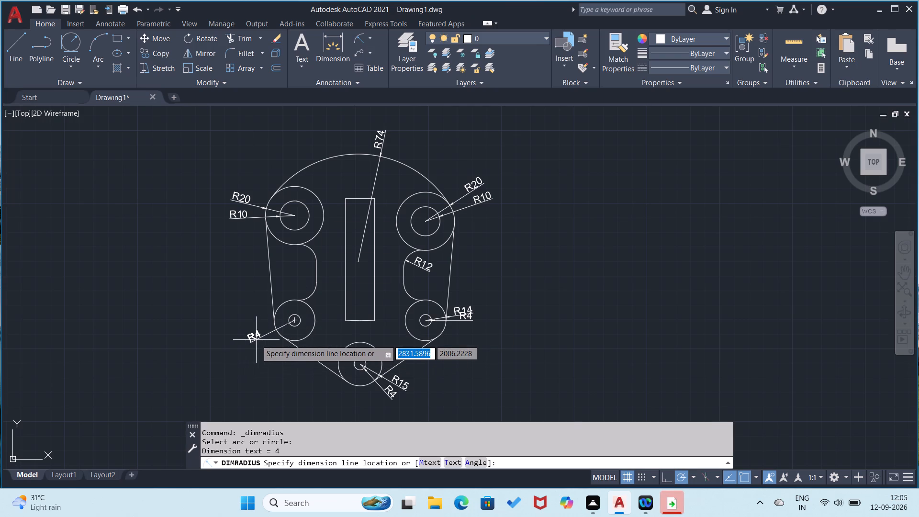
left_click(252, 340)
left_click(358, 41)
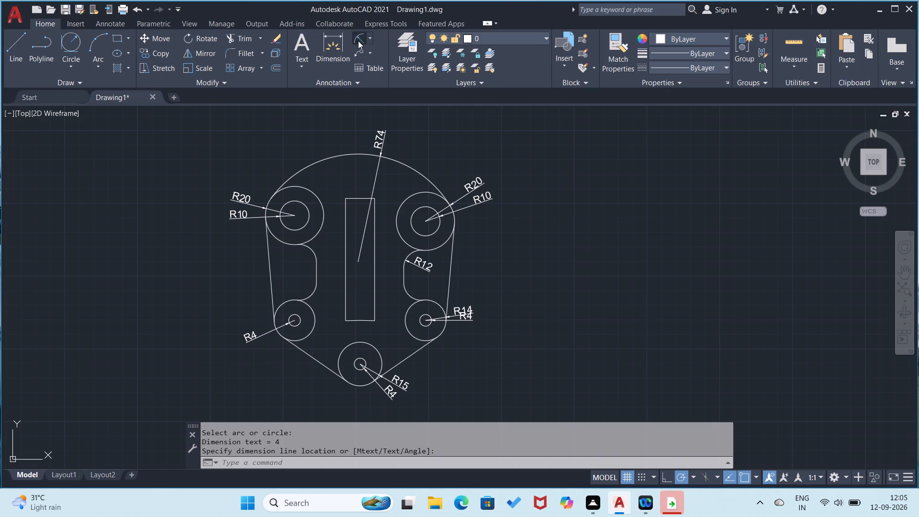
left_click(310, 310)
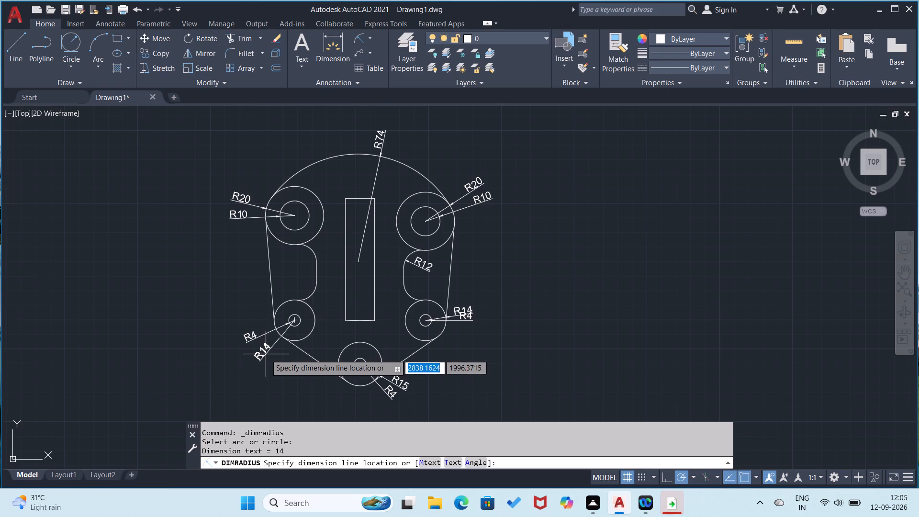
left_click(266, 354)
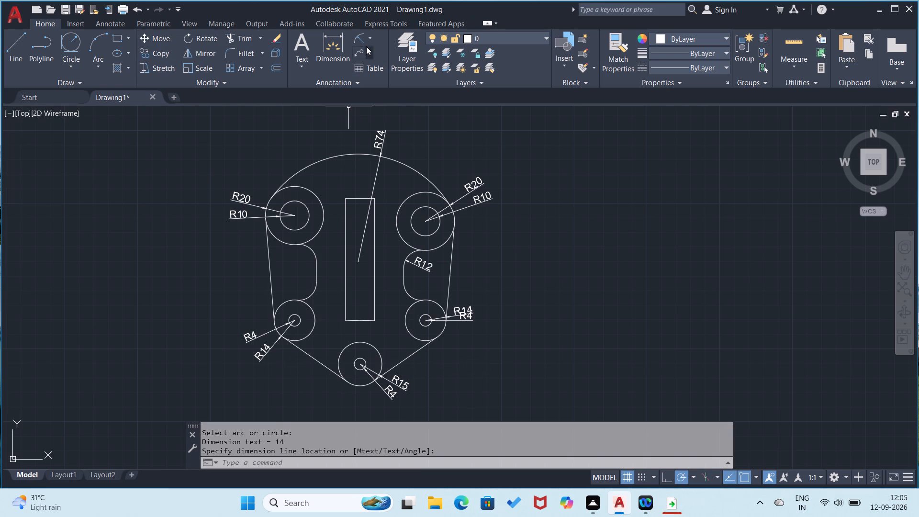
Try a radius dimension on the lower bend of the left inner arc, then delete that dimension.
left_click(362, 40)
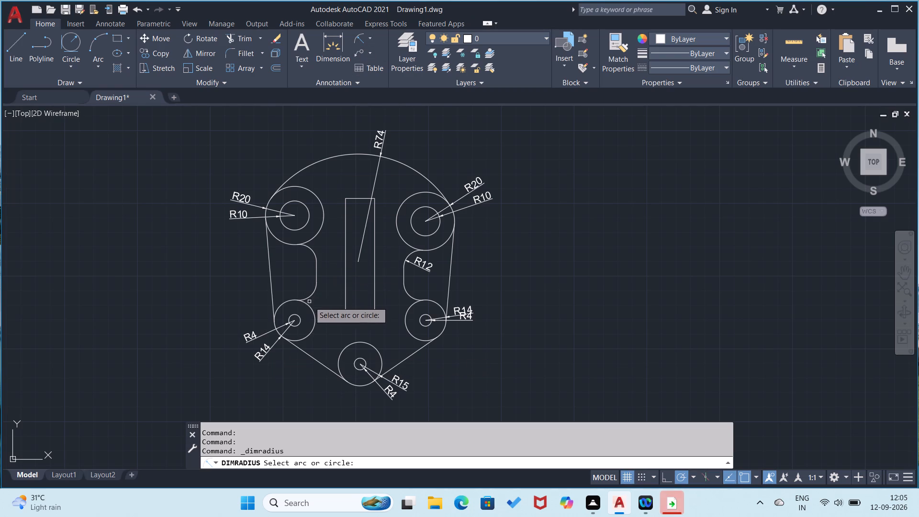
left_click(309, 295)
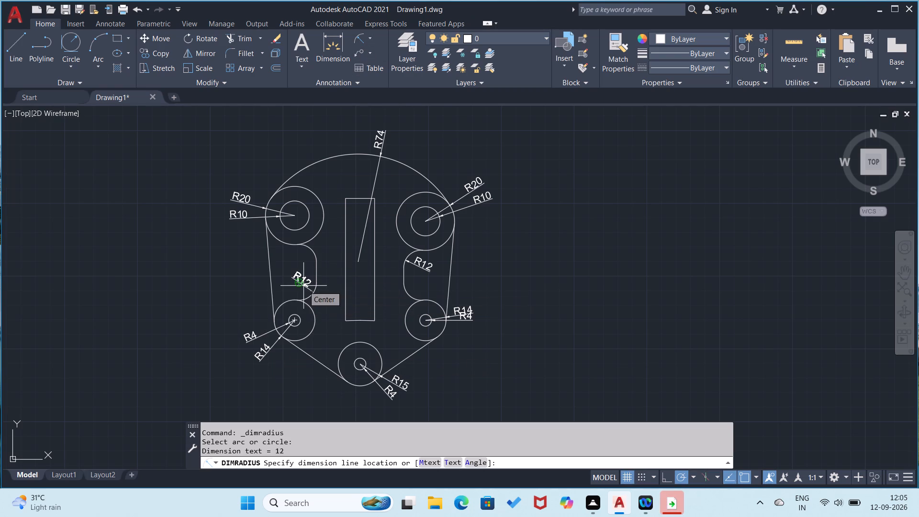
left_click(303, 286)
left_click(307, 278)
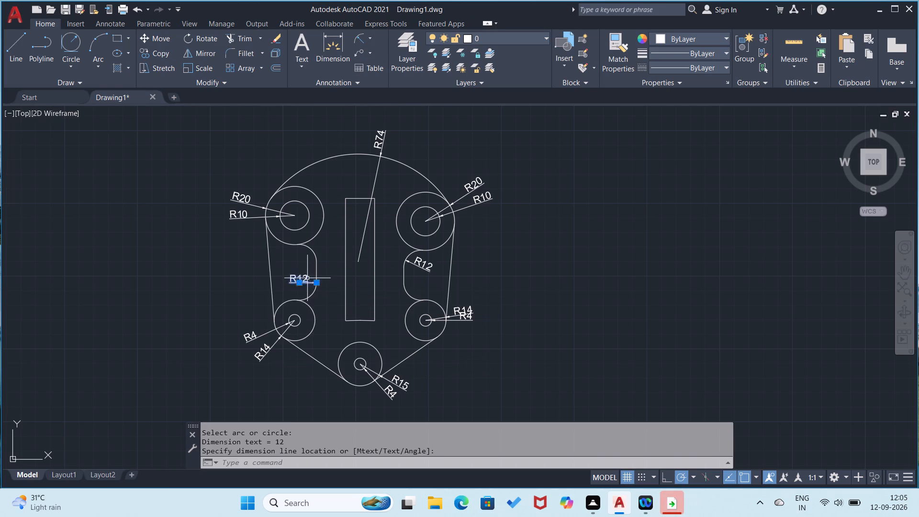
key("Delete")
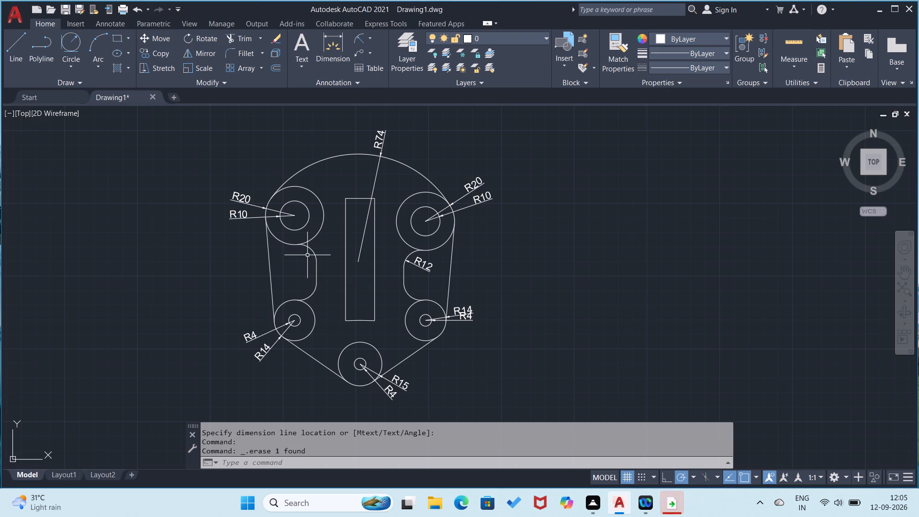
Add a radius dimension to the lower bend of the left inner arc, with its text inside the recess.
left_click(359, 34)
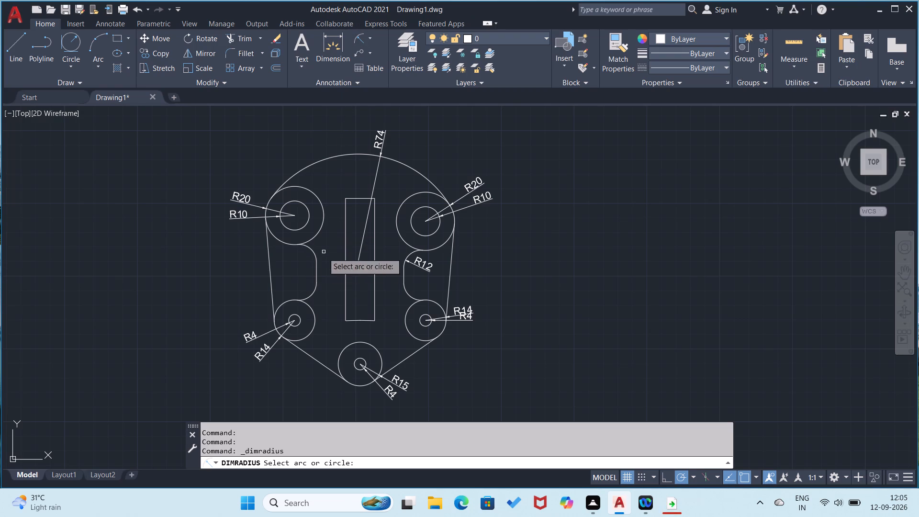
left_click(312, 294)
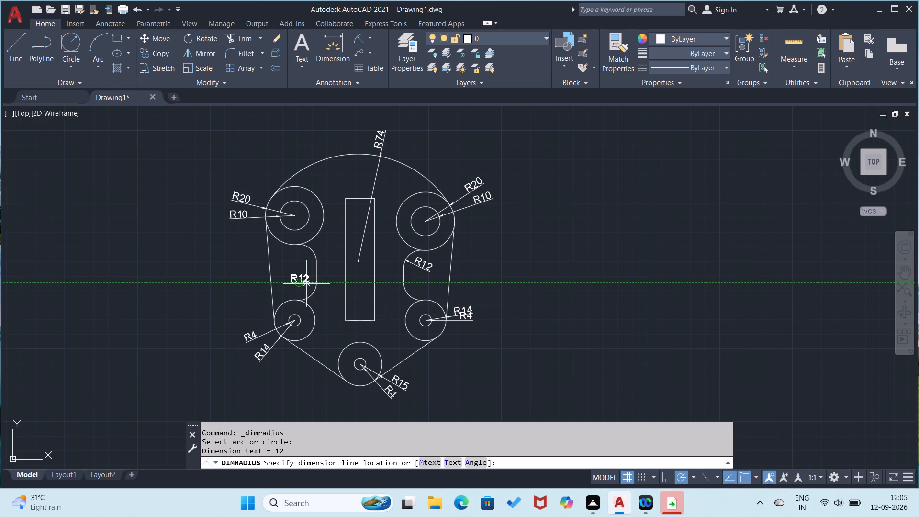
left_click(303, 288)
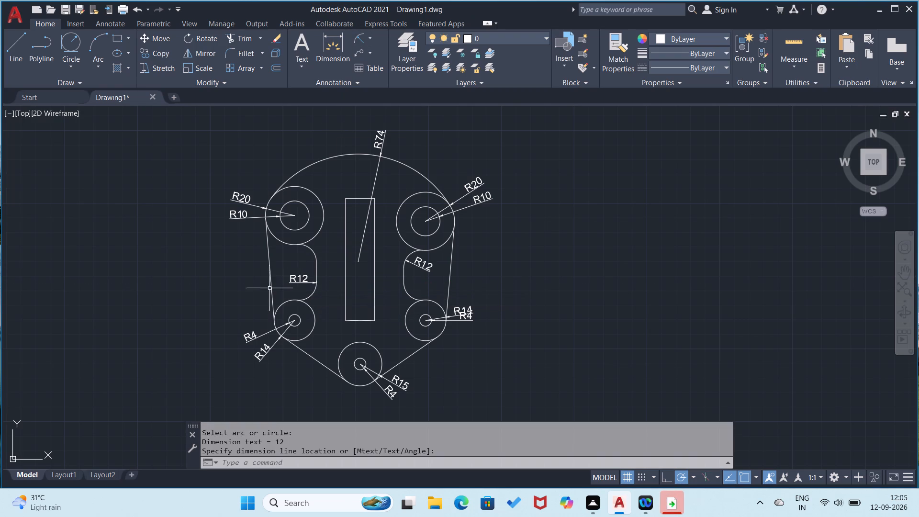
Add a horizontal linear dimension between the centres of the lower-left and lower-right circles, placed below the part.
left_click(370, 36)
left_click(360, 58)
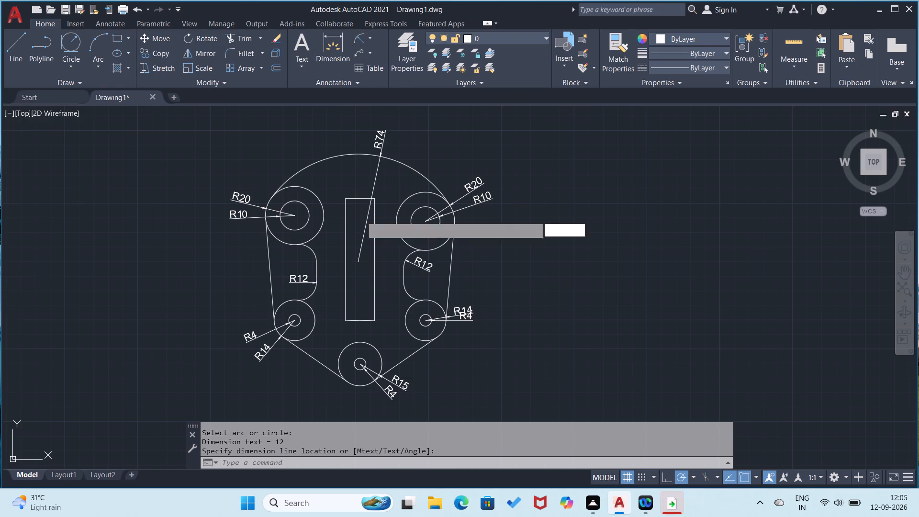
left_click(294, 319)
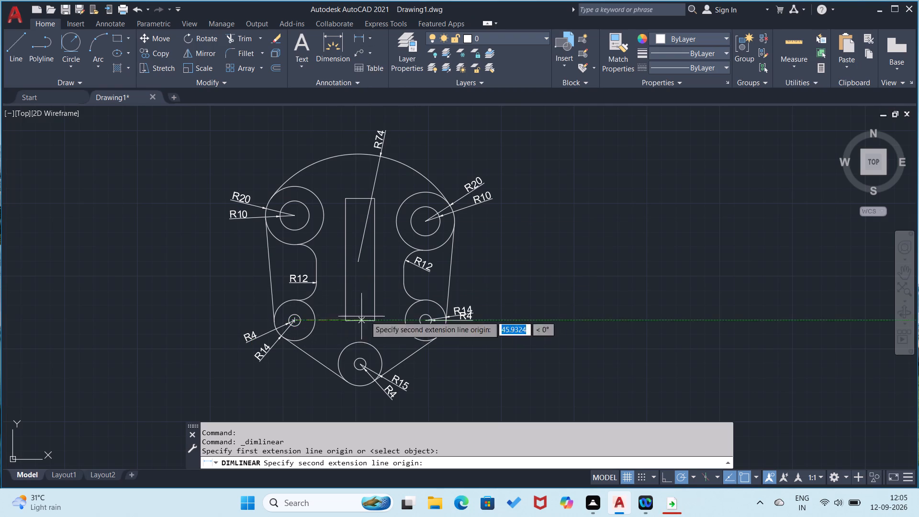
left_click(427, 323)
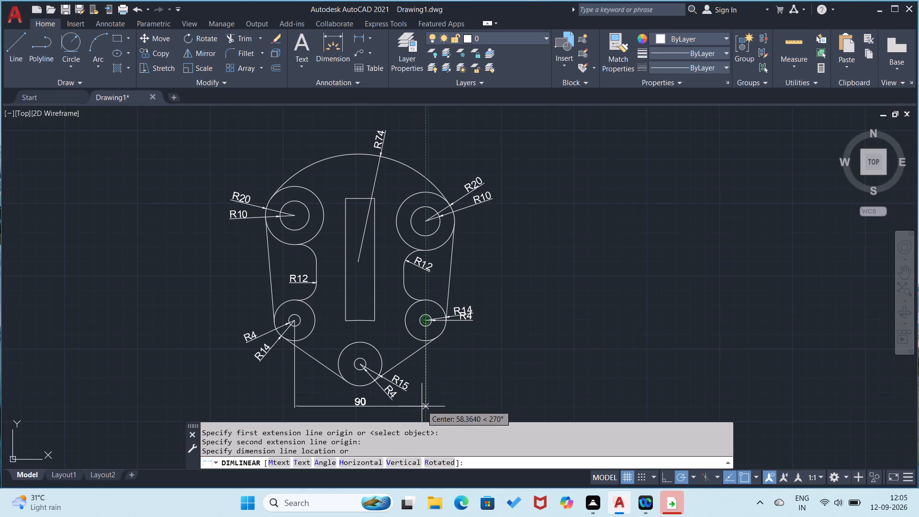
left_click(422, 406)
Add a horizontal linear dimension between the centres of the upper-left and upper-right circles, placed above the part.
left_click(359, 32)
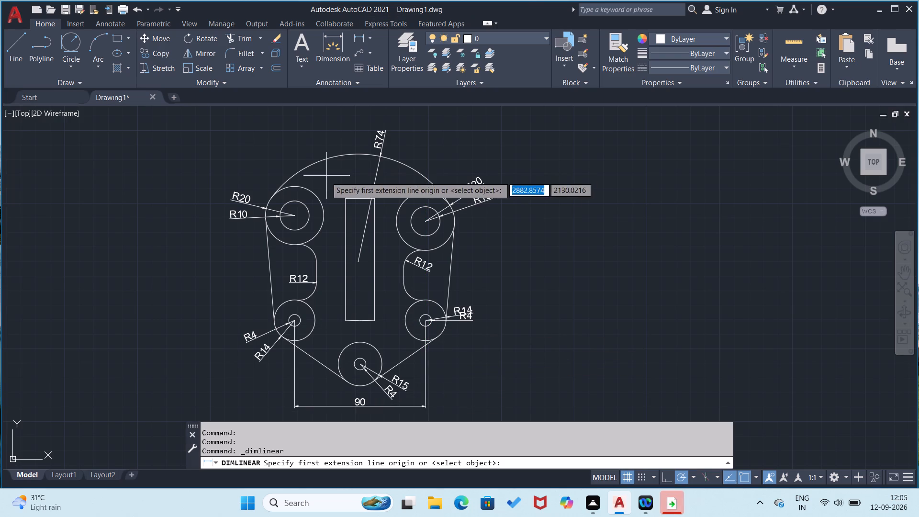
left_click(298, 217)
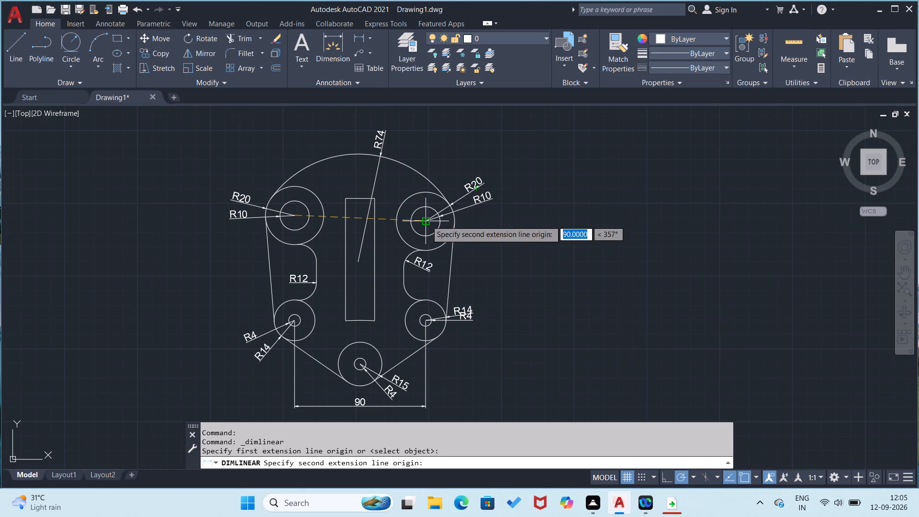
left_click(427, 221)
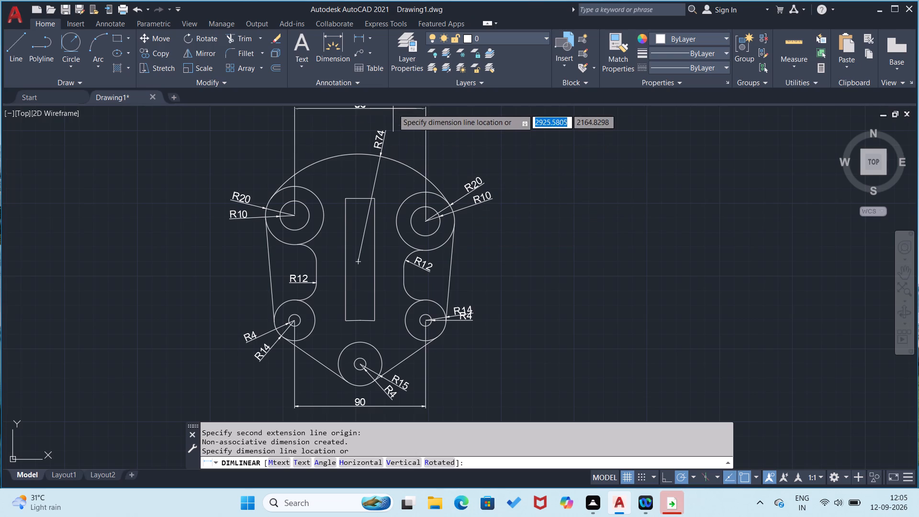
left_click(393, 107)
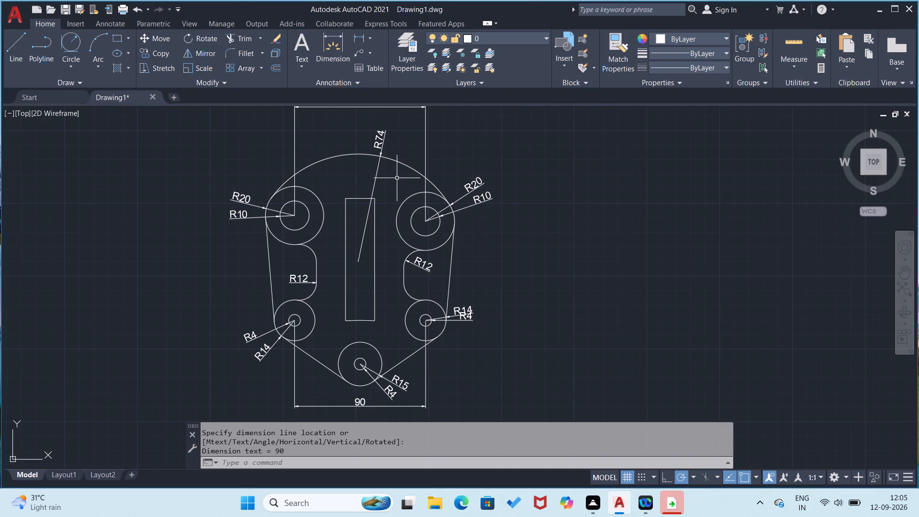
Move the dimension line above the part slightly down, closer to the top arc.
scroll(444, 153, "up", 1)
scroll(444, 153, "down", 1)
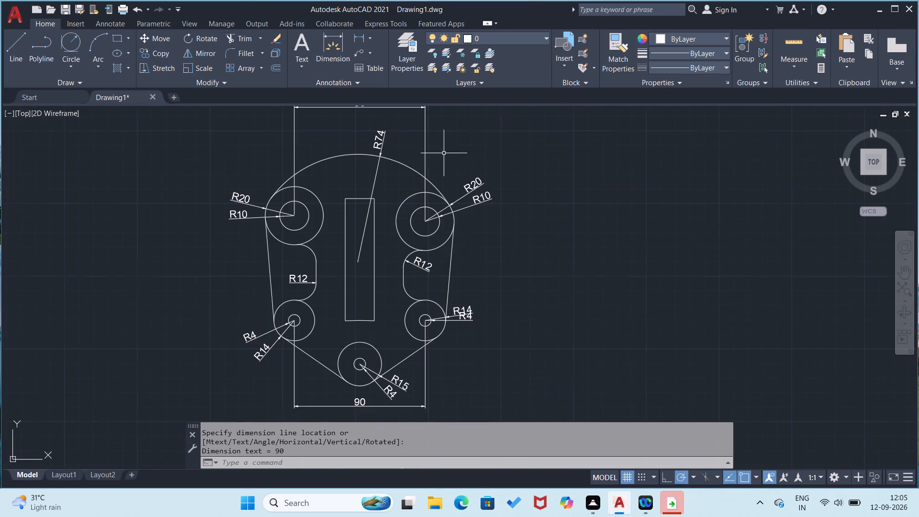
scroll(436, 148, "down", 2)
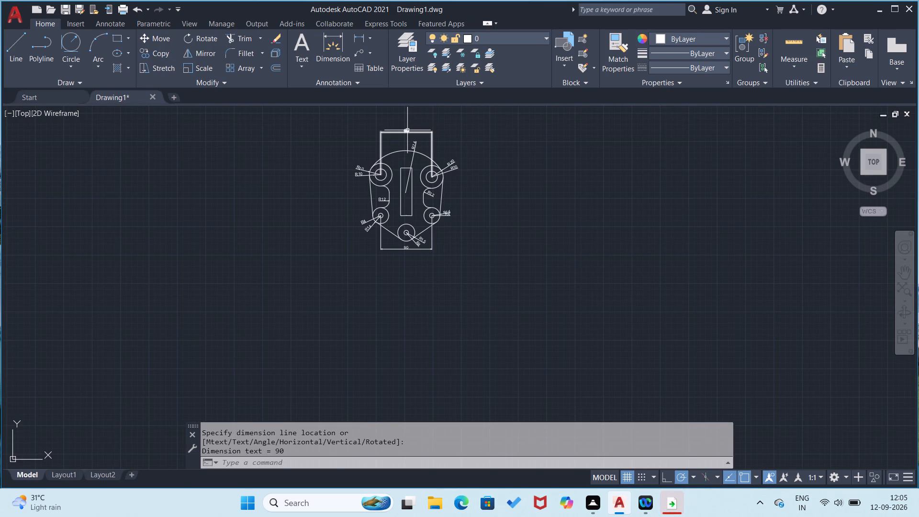
left_click_drag(407, 130, 409, 140)
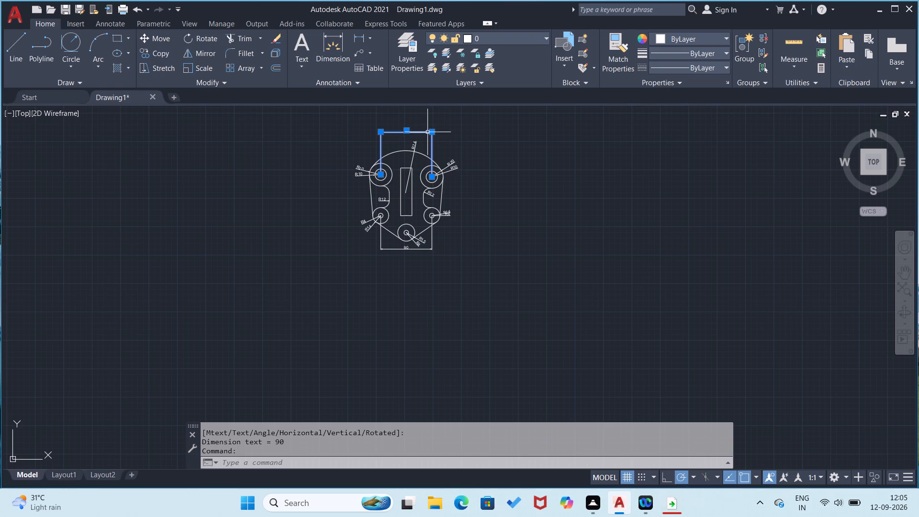
left_click_drag(431, 131, 434, 140)
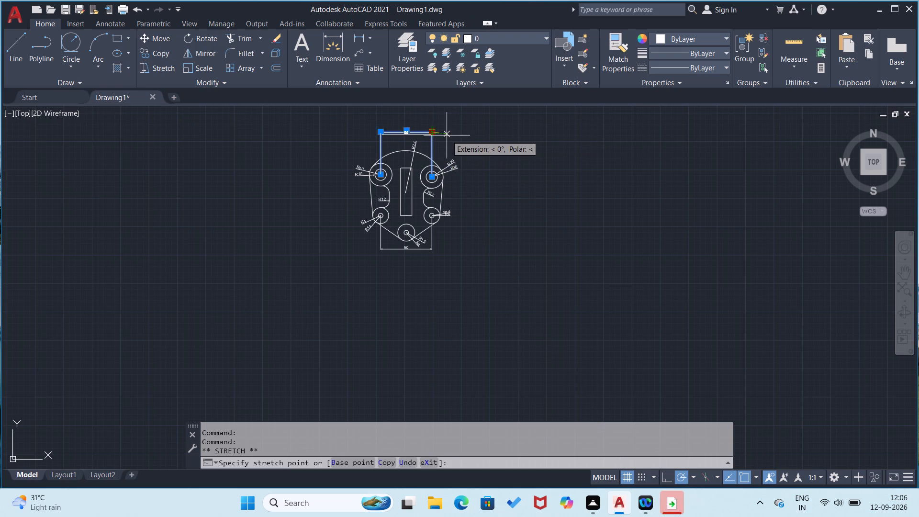
left_click(447, 135)
left_click(439, 135)
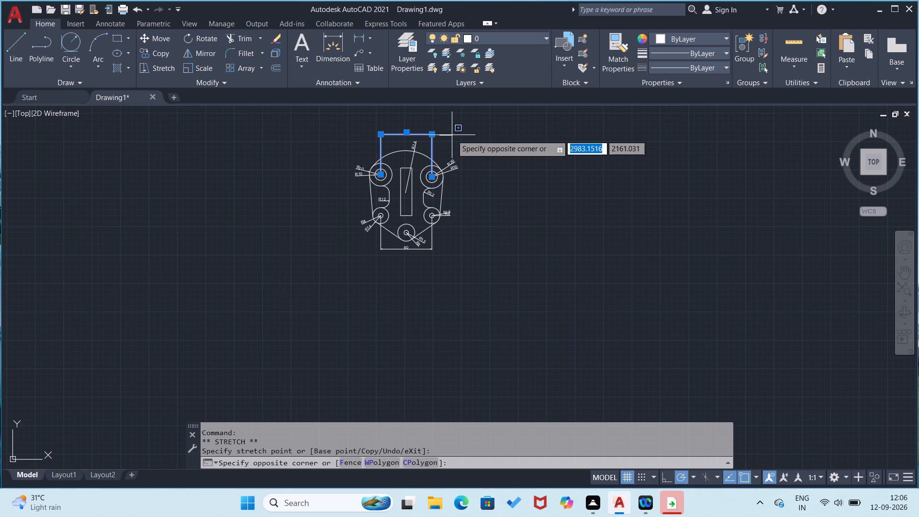
key("Escape")
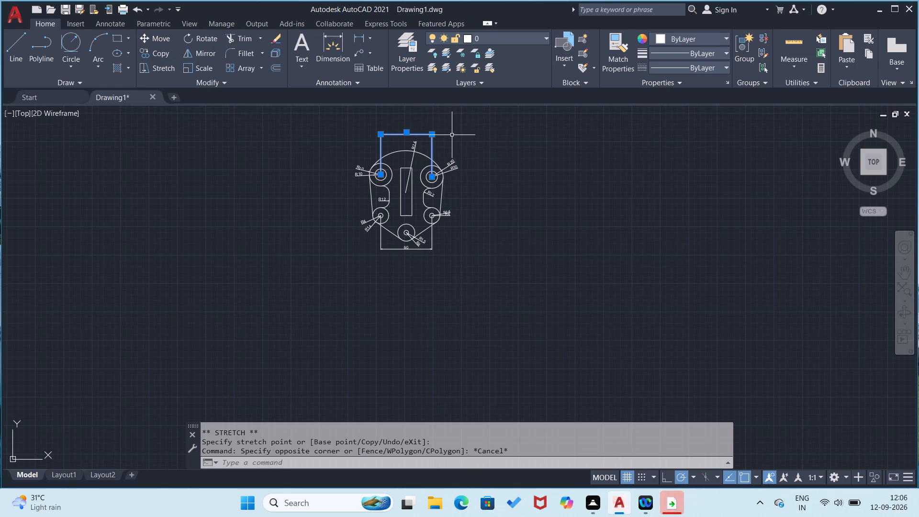
key("Escape")
Add a vertical linear dimension to the rectangle's left edge, placed just outside that edge.
middle_click_drag(470, 206, 490, 322)
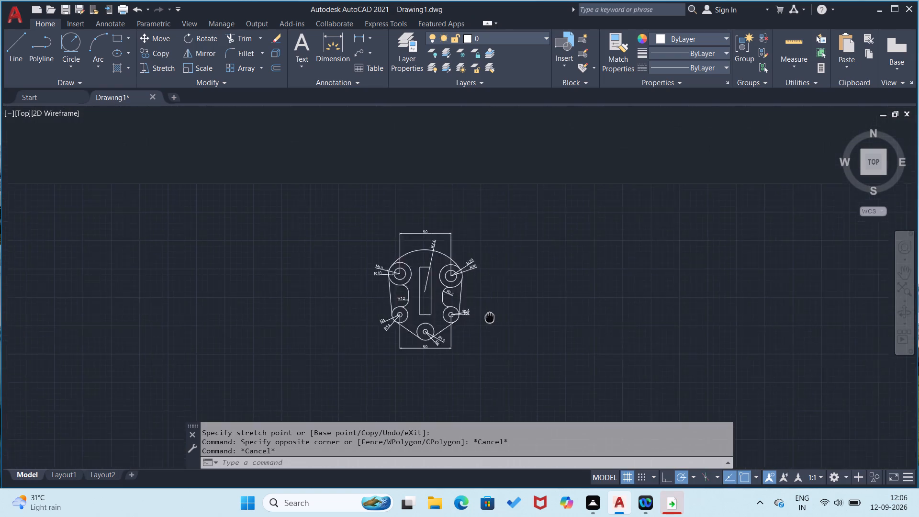
middle_click_drag(490, 322, 495, 350)
scroll(495, 349, "up", 2)
middle_click_drag(494, 349, 529, 303)
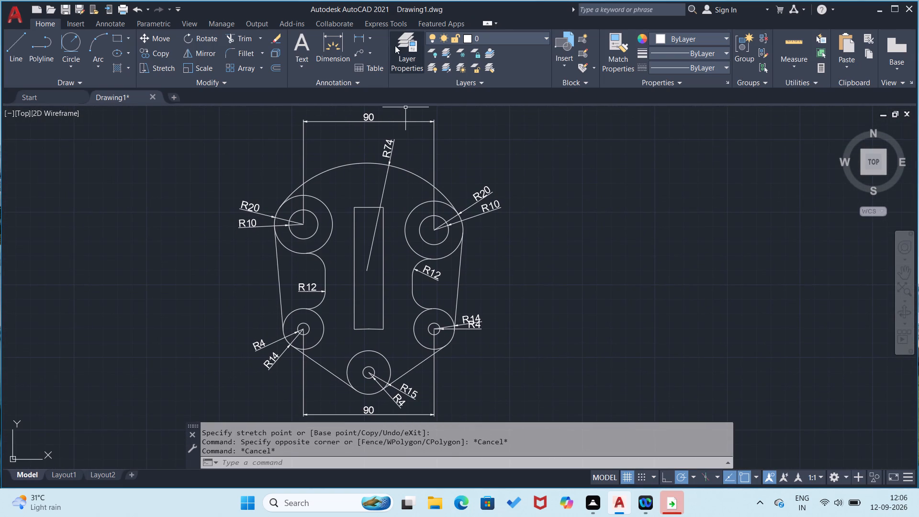
left_click(359, 36)
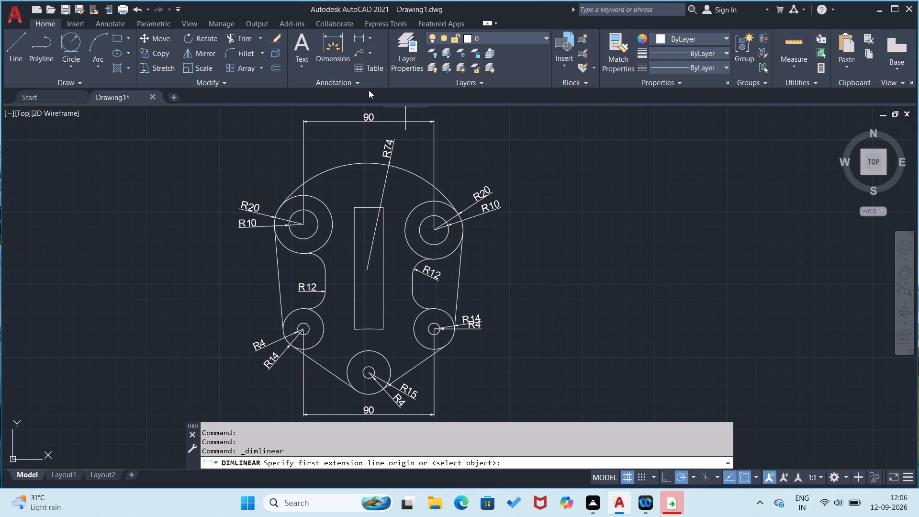
key("Return")
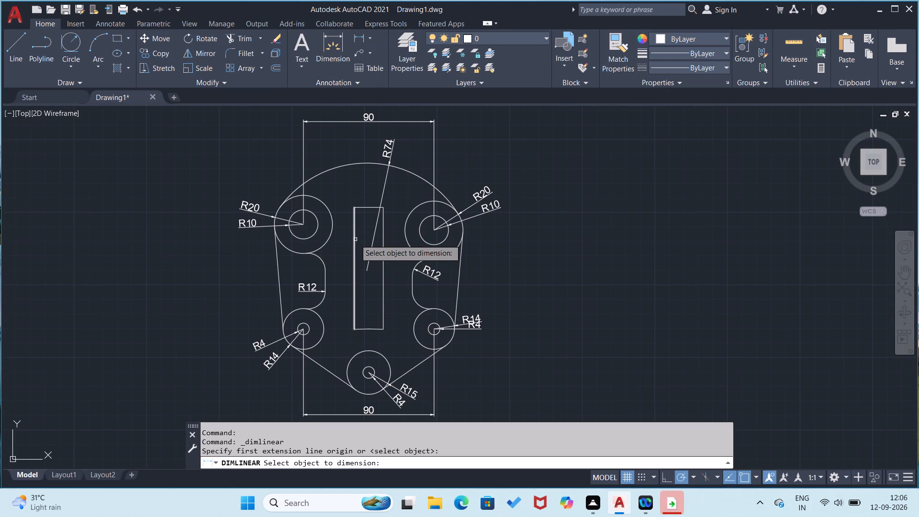
left_click(355, 239)
left_click(347, 238)
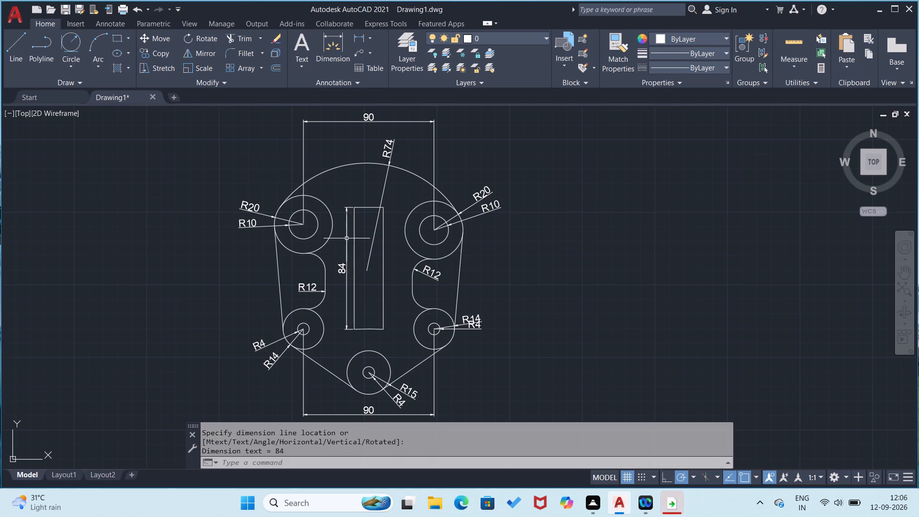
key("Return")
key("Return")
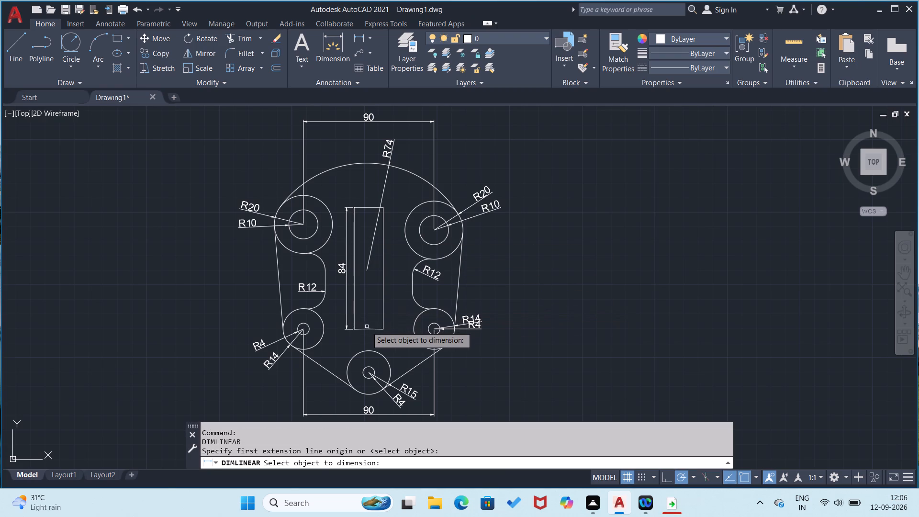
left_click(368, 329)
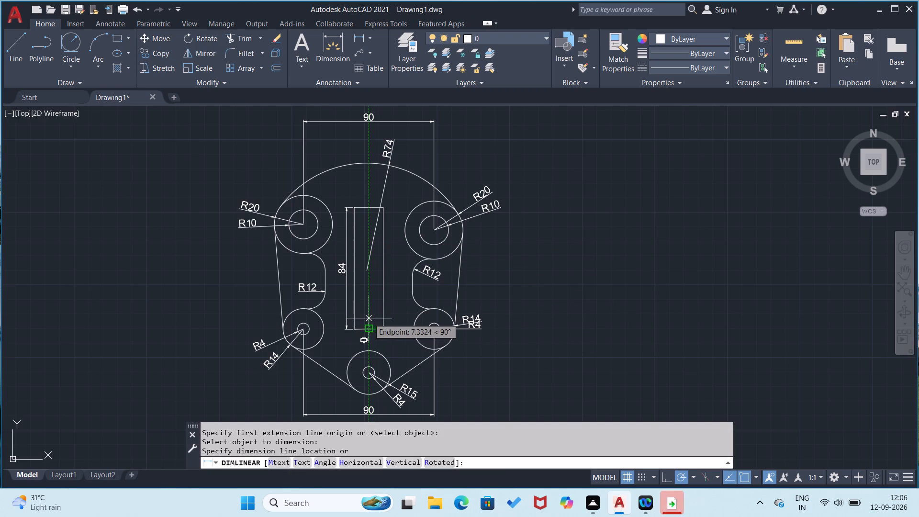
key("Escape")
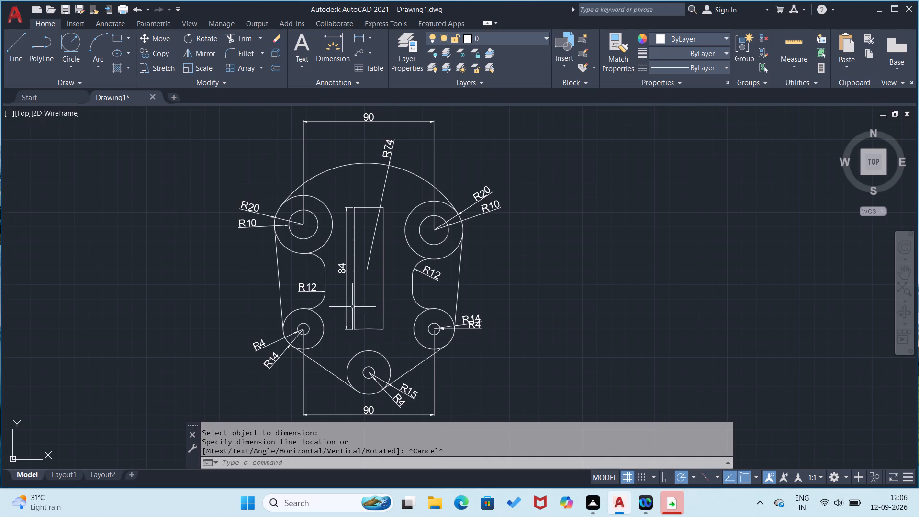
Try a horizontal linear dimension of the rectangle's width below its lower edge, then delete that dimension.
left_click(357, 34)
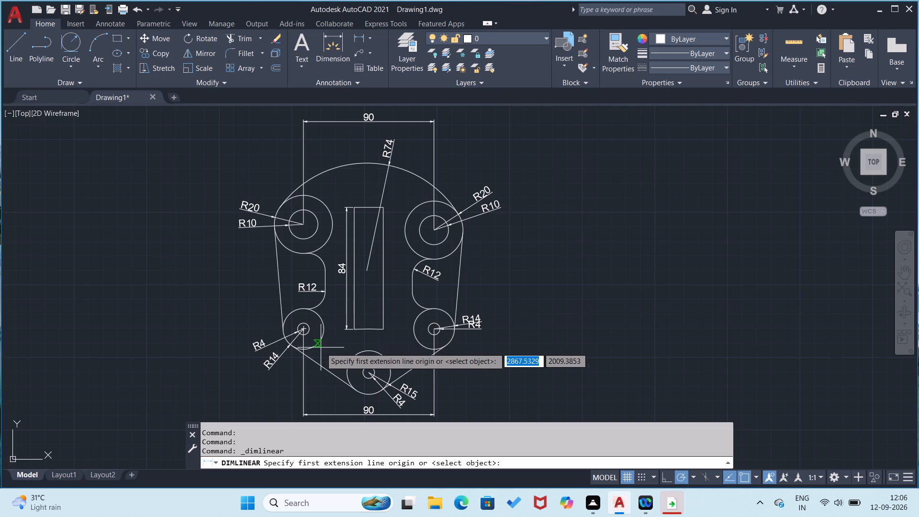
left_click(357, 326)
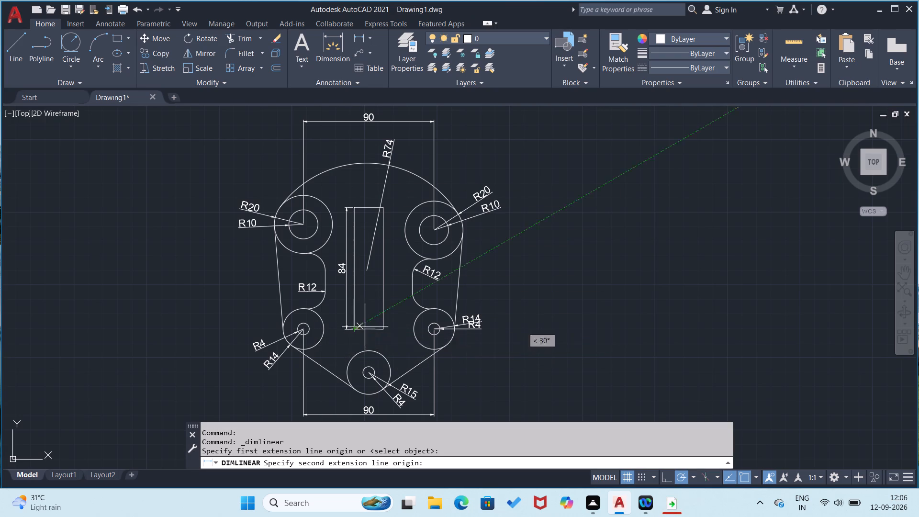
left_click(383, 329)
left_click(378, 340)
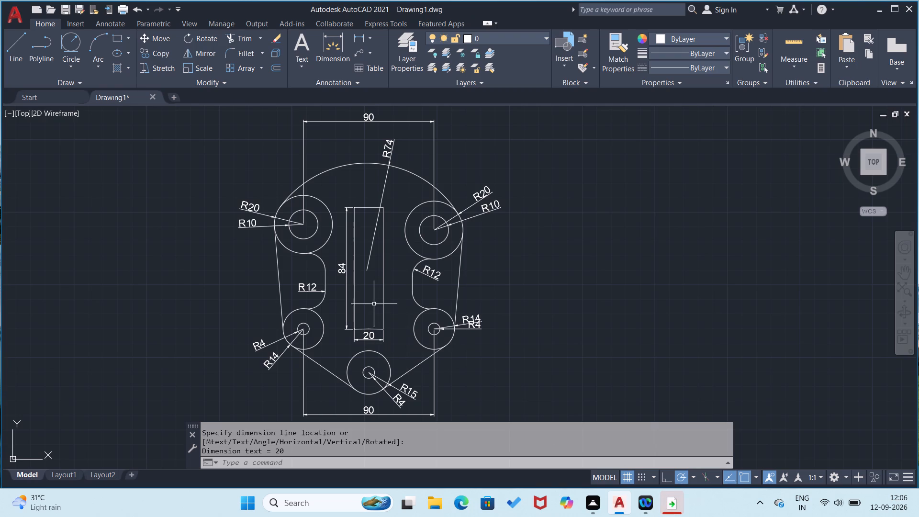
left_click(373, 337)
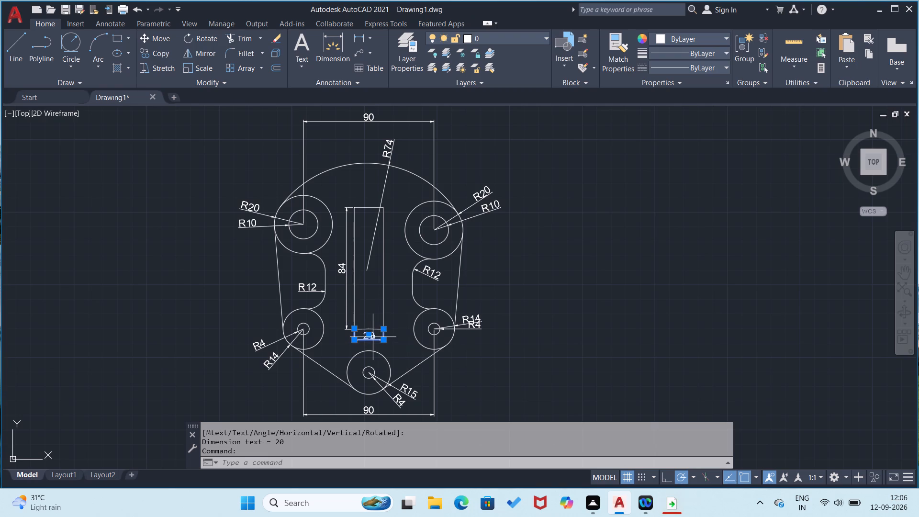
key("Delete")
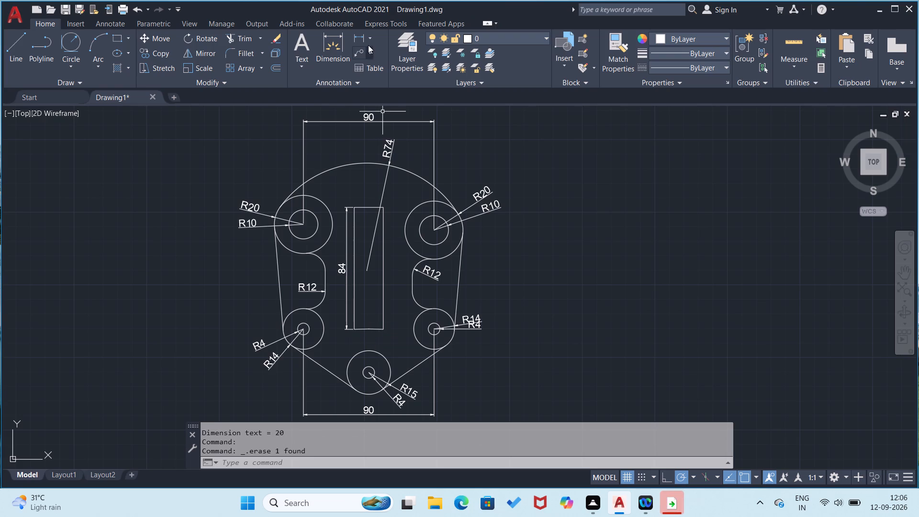
Add a horizontal linear dimension between the rectangle's two upper corners, placed just above its upper edge.
left_click(364, 37)
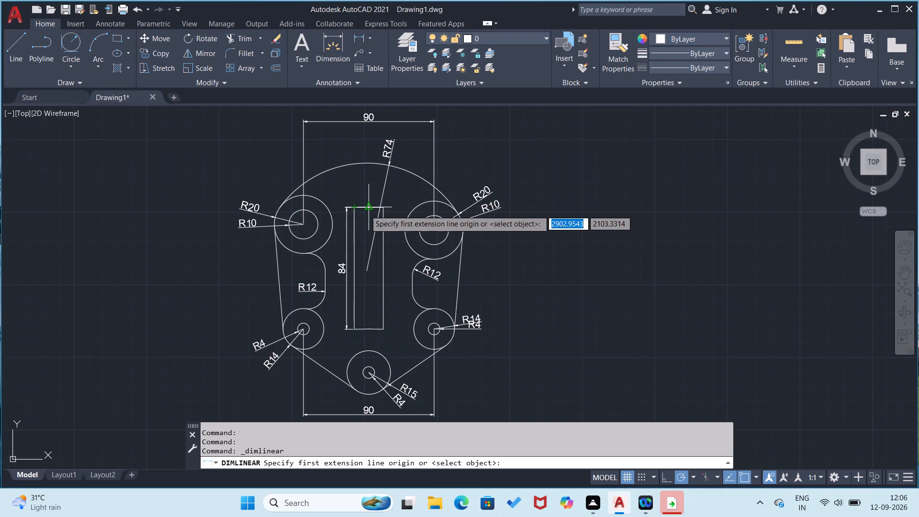
left_click(354, 209)
left_click(382, 209)
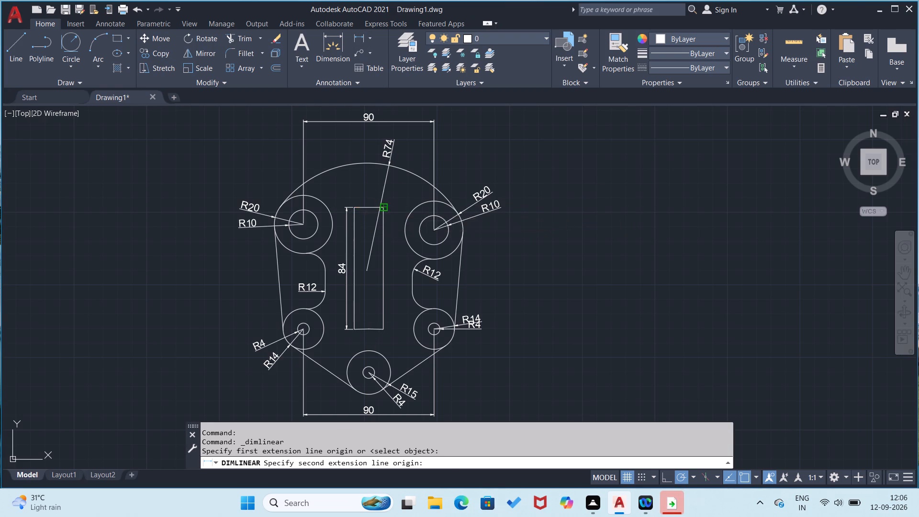
left_click(382, 198)
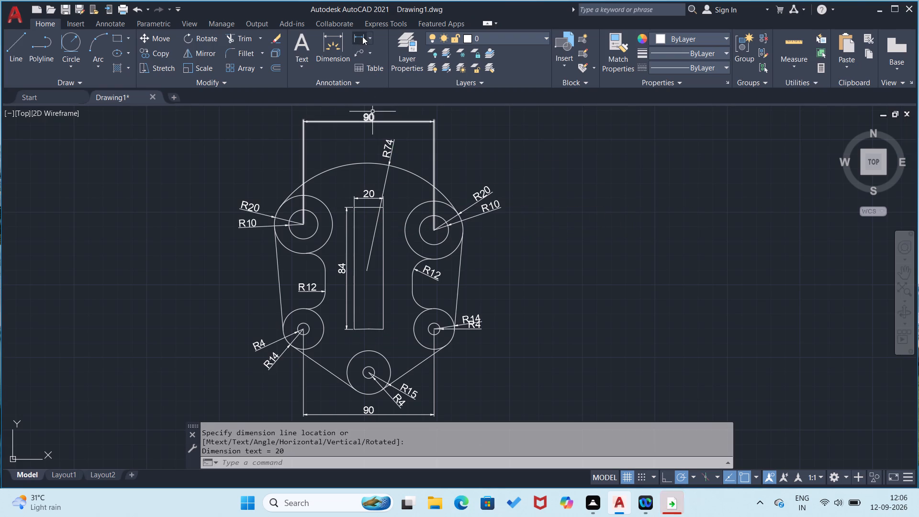
Add a horizontal linear dimension between the straight inner sides of the left and right recesses, placed just below the rectangle.
left_click(362, 35)
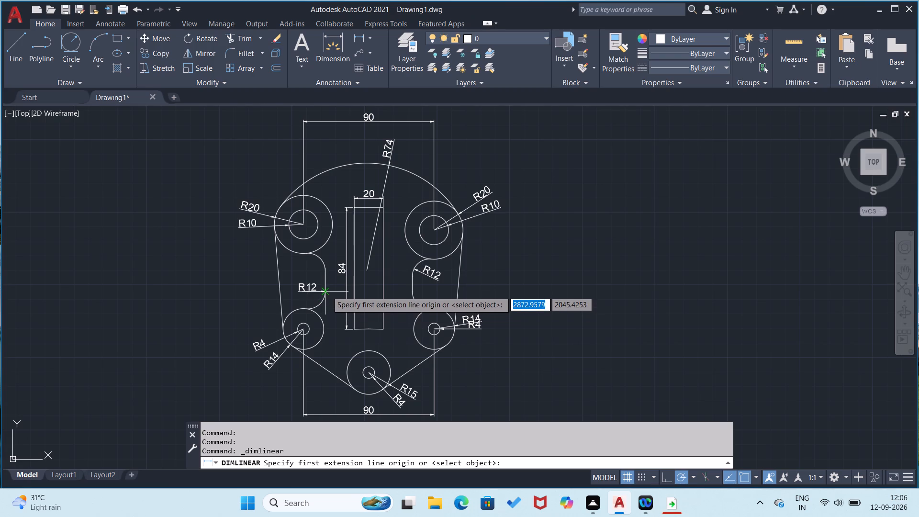
left_click(327, 290)
left_click(410, 289)
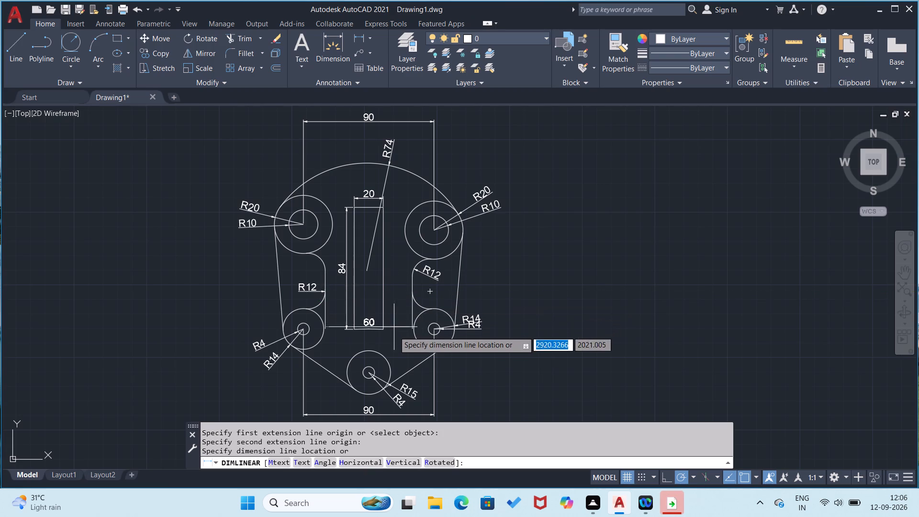
left_click(391, 337)
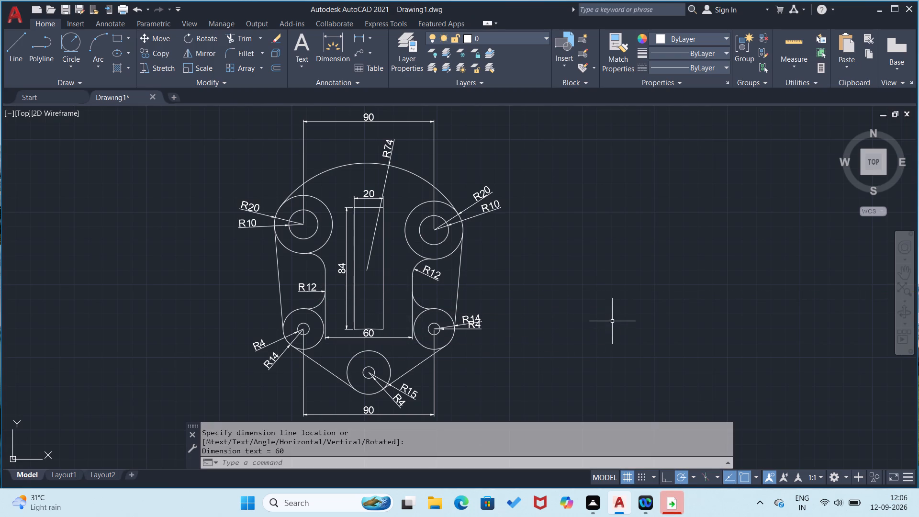
Draw a circle of radius 110 by centre and radius in the empty space to the right of the dimensioned part.
middle_click_drag(613, 319, 552, 318)
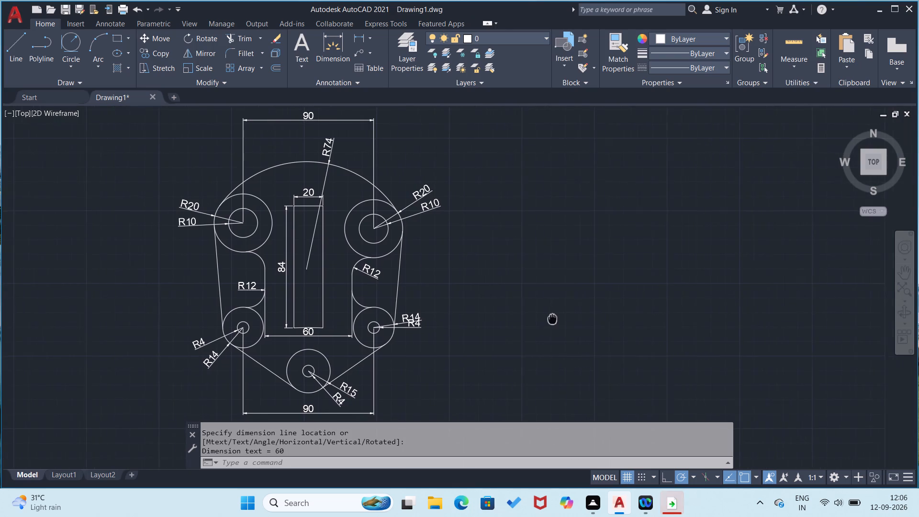
middle_click_drag(552, 318, 437, 309)
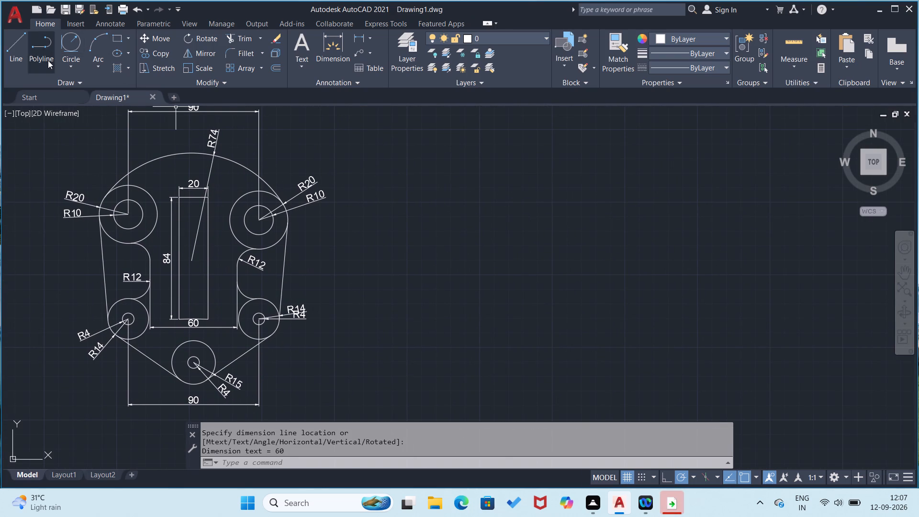
left_click(68, 67)
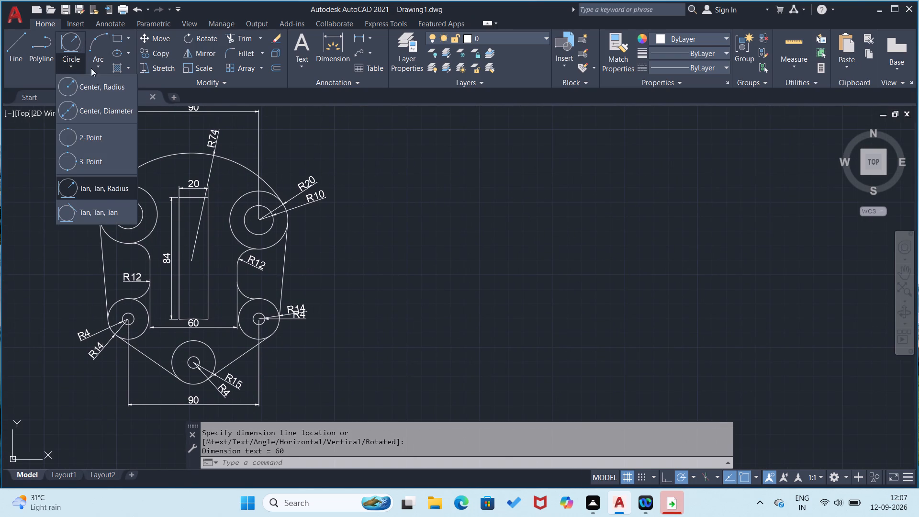
left_click(98, 83)
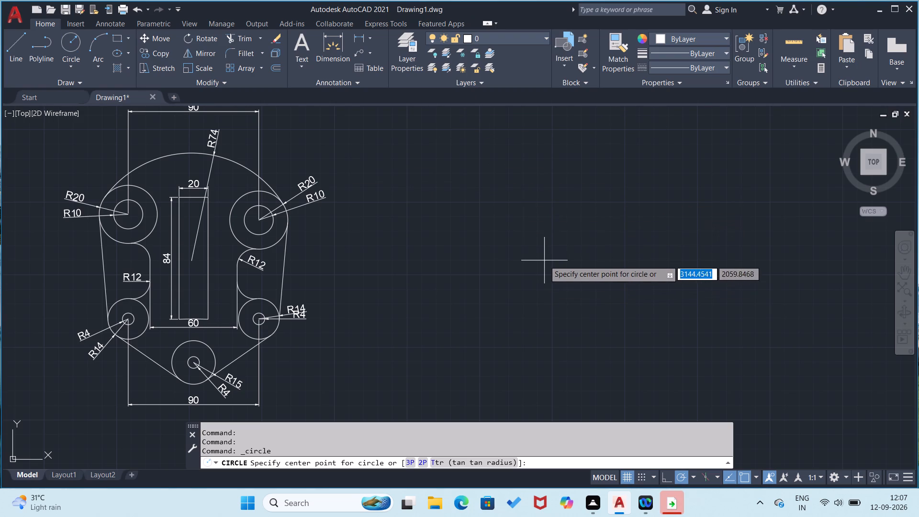
left_click(565, 255)
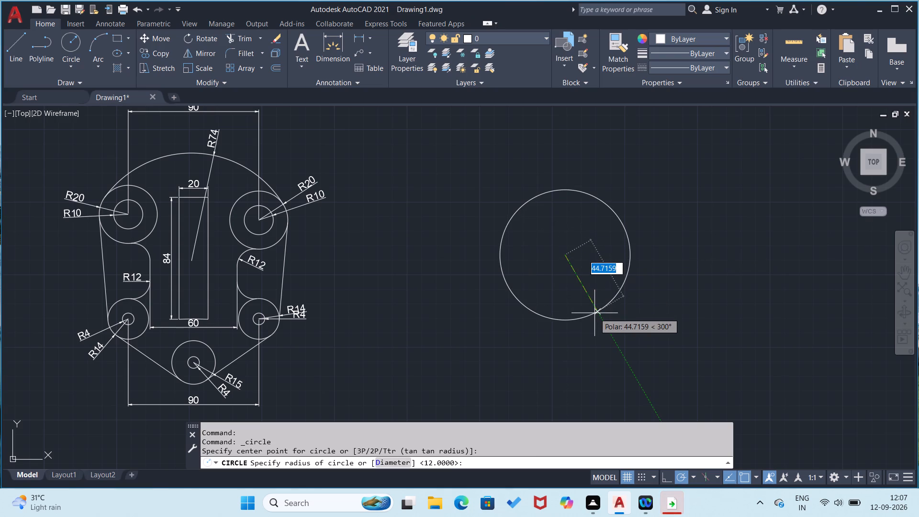
type("110")
key("Return")
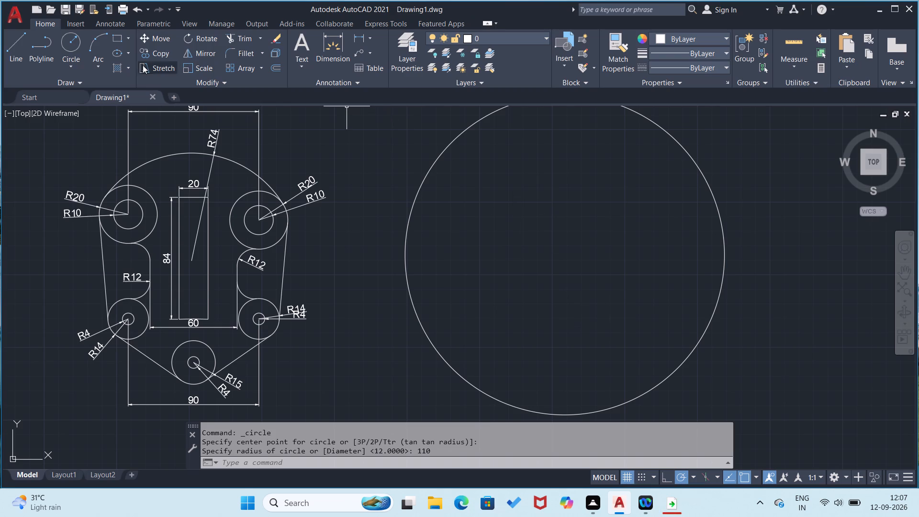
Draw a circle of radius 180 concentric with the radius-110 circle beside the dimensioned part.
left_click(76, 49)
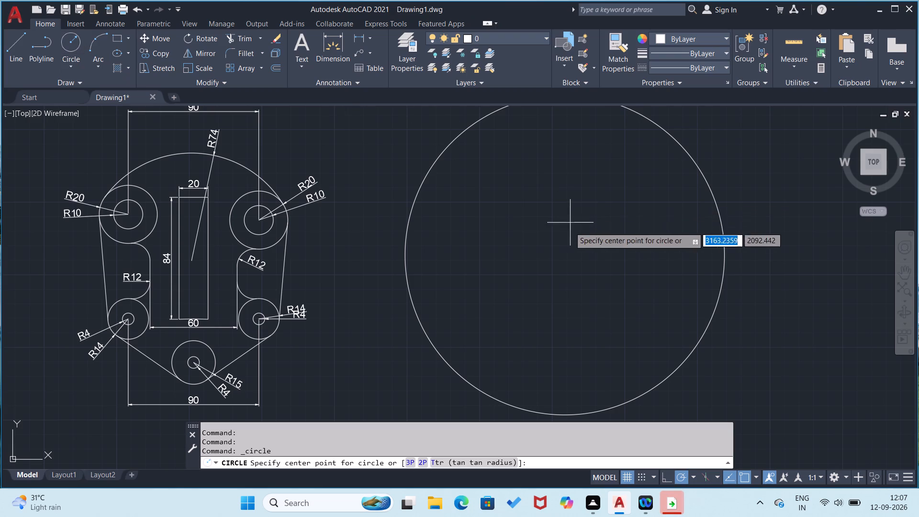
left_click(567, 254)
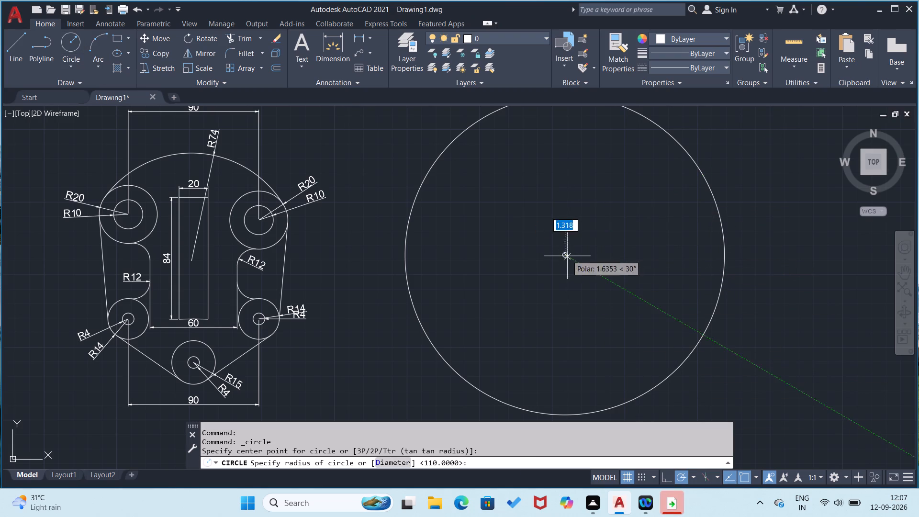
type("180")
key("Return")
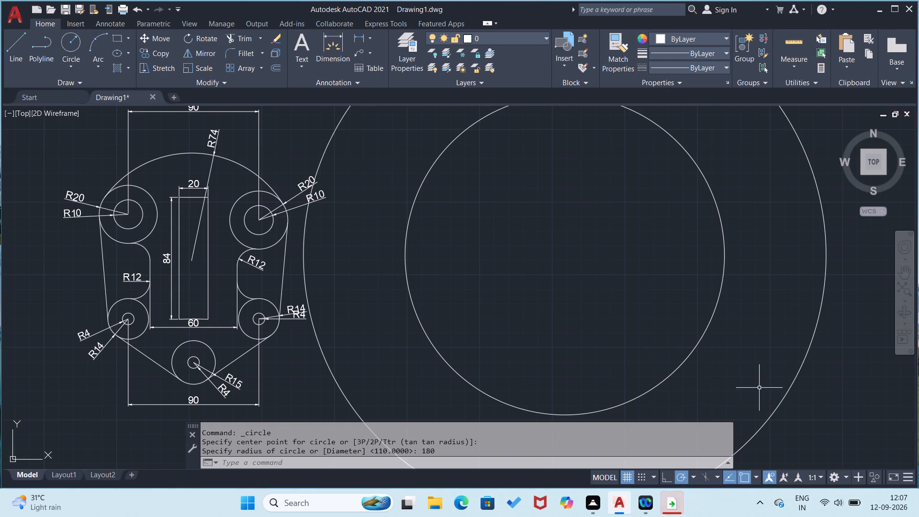
Delete both concentric circles, radius 110 and radius 180, beside the dimensioned part.
left_click(792, 382)
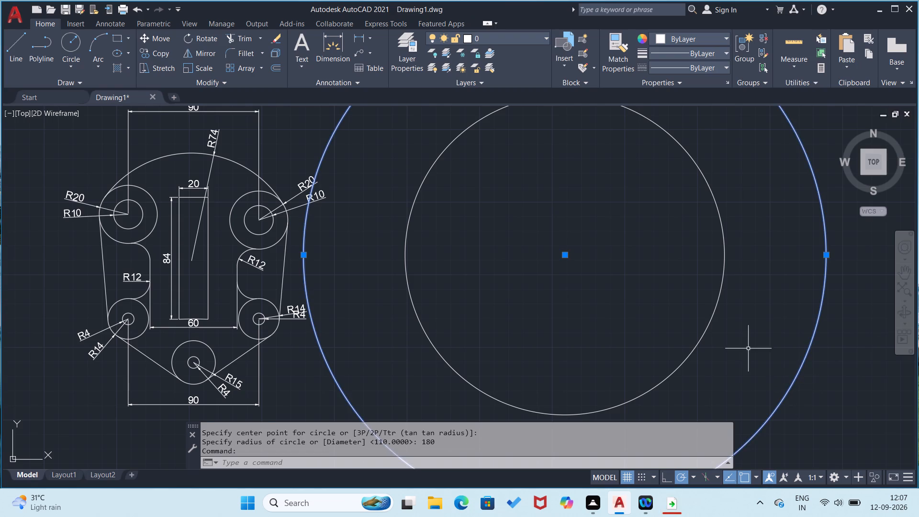
left_click(715, 315)
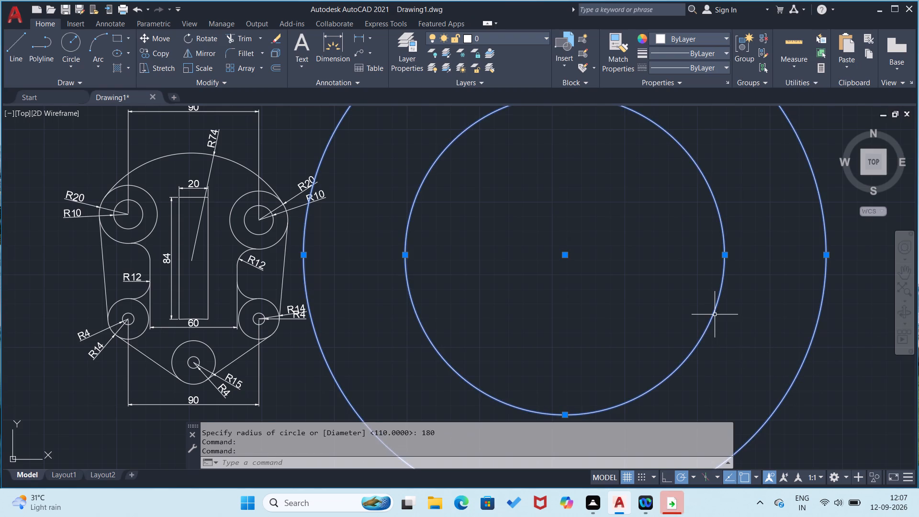
key("Delete")
Draw a circle of radius 110 in the empty space to the right of the dimensioned part.
scroll(691, 313, "down", 1)
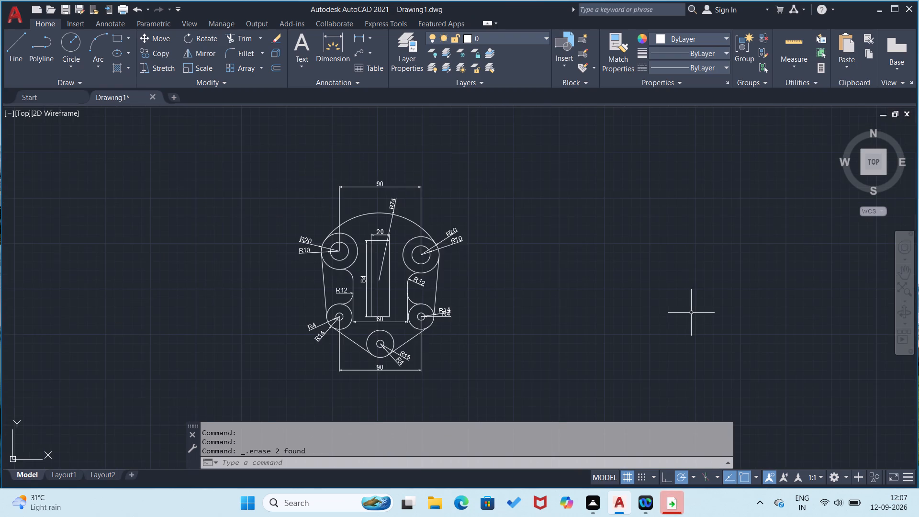
scroll(691, 313, "up", 1)
middle_click_drag(690, 299, 599, 298)
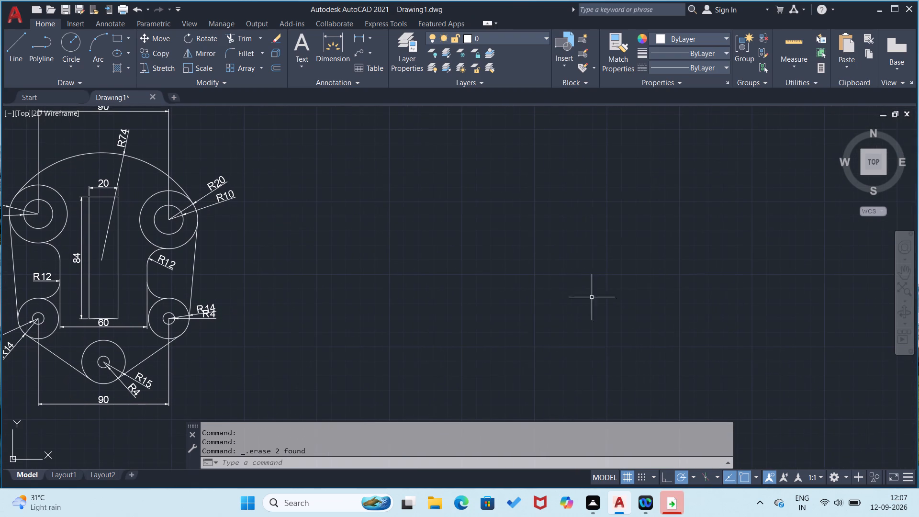
left_click_drag(76, 42, 88, 63)
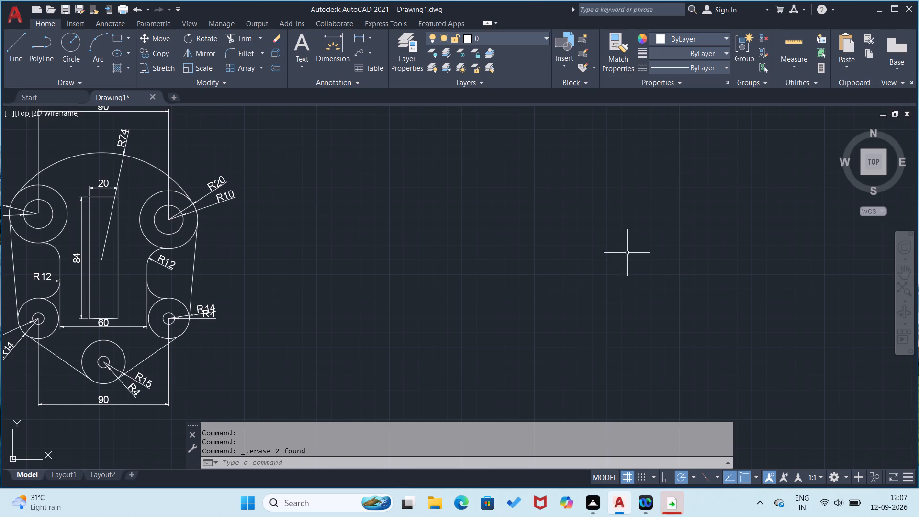
left_click(629, 246)
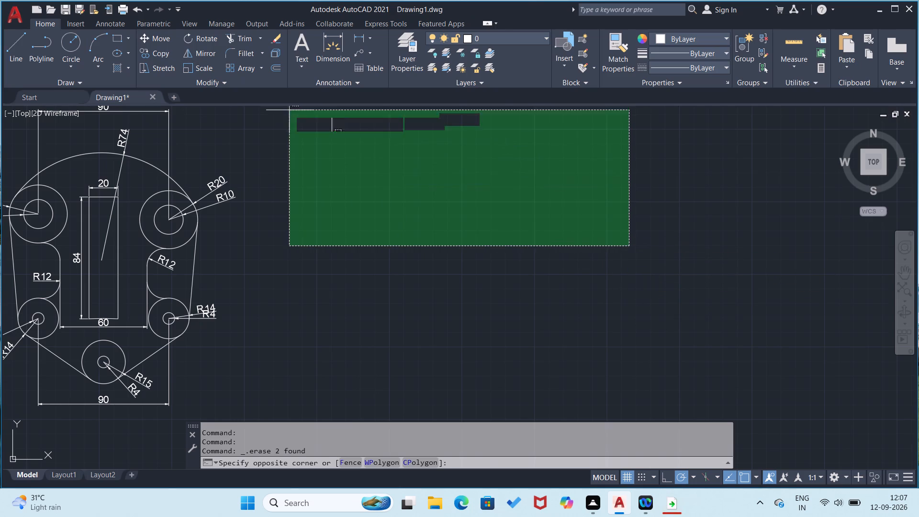
left_click(439, 228)
left_click(72, 44)
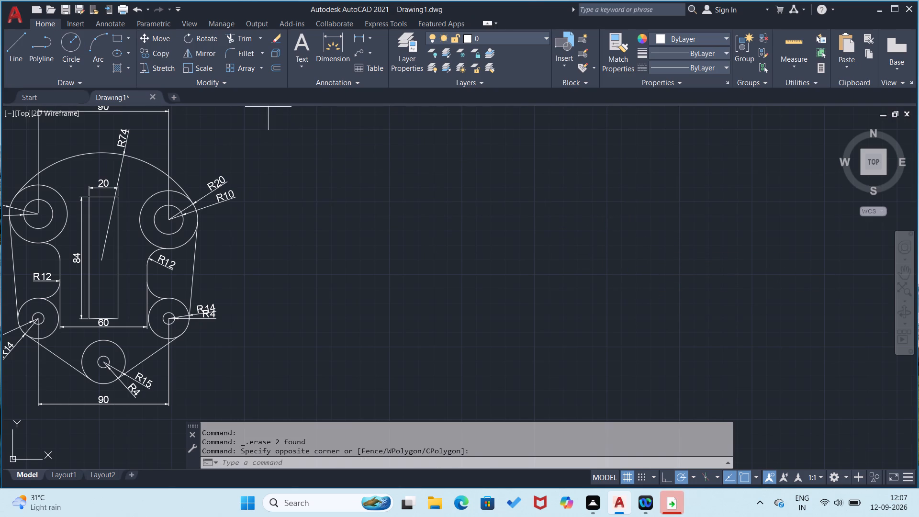
left_click(595, 255)
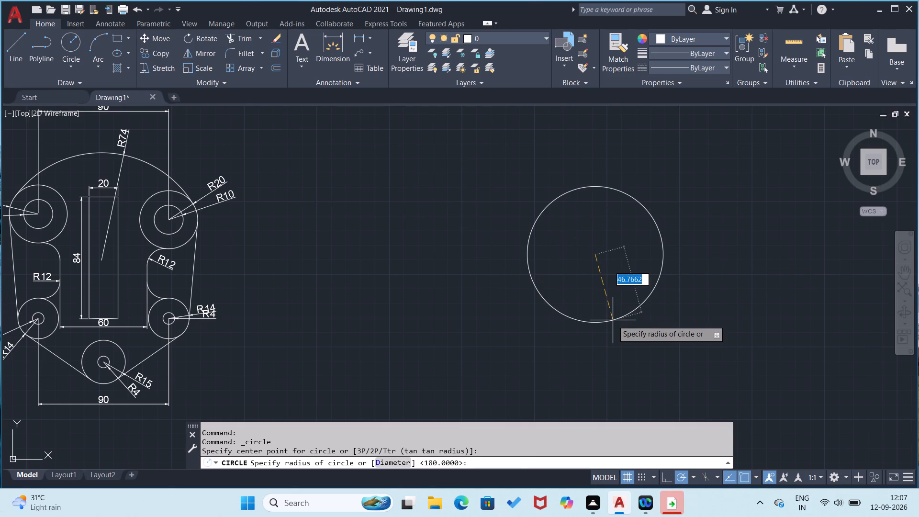
type("11")
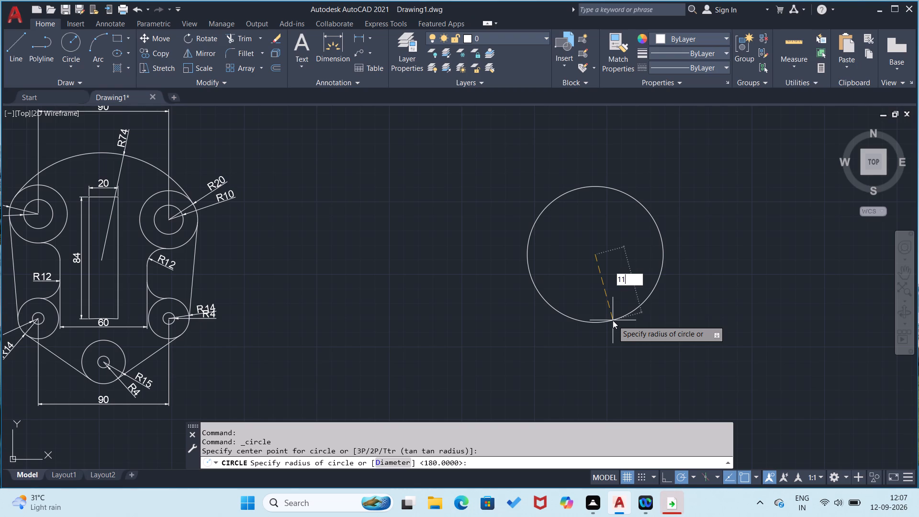
key("0")
key("Return")
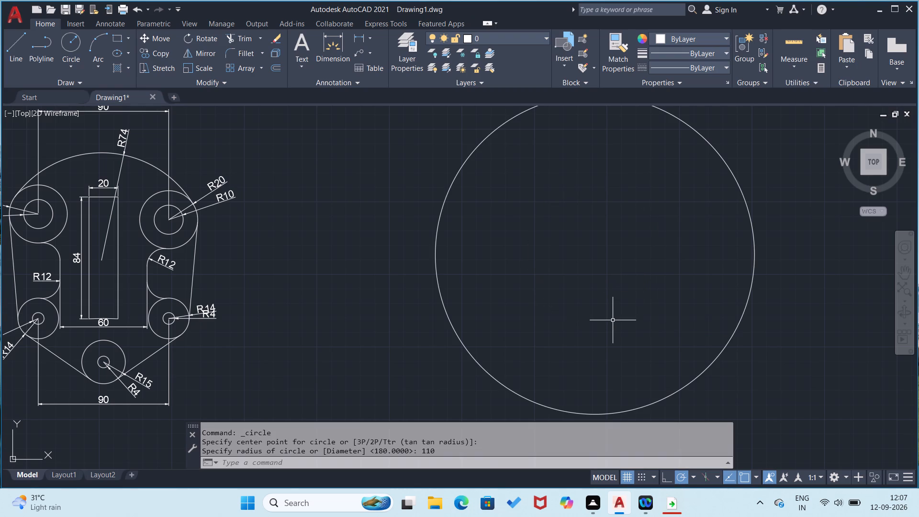
Draw a circle of radius 180 concentric with the radius-110 circle.
left_click(77, 46)
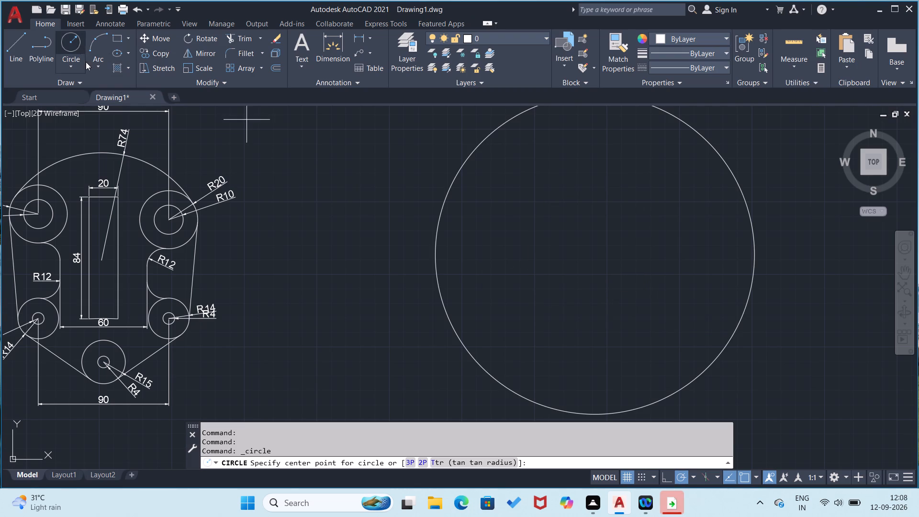
left_click(597, 255)
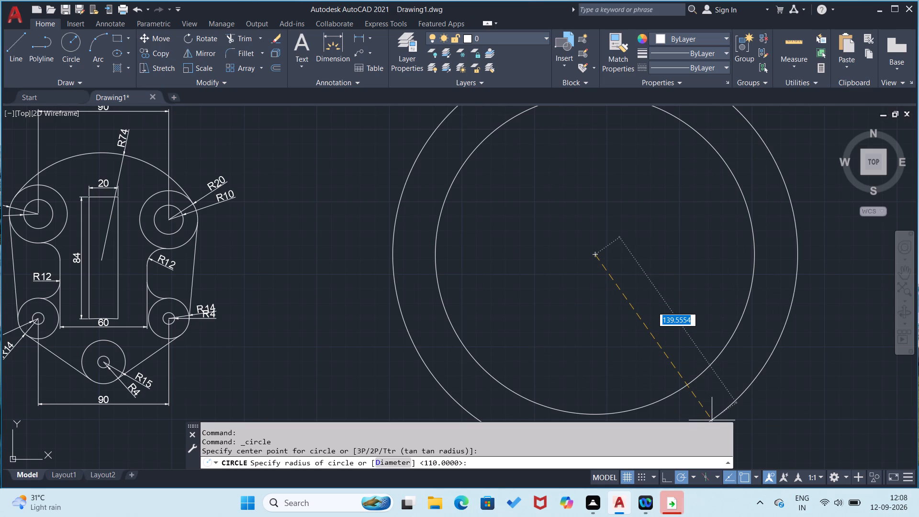
type("180")
key("Return")
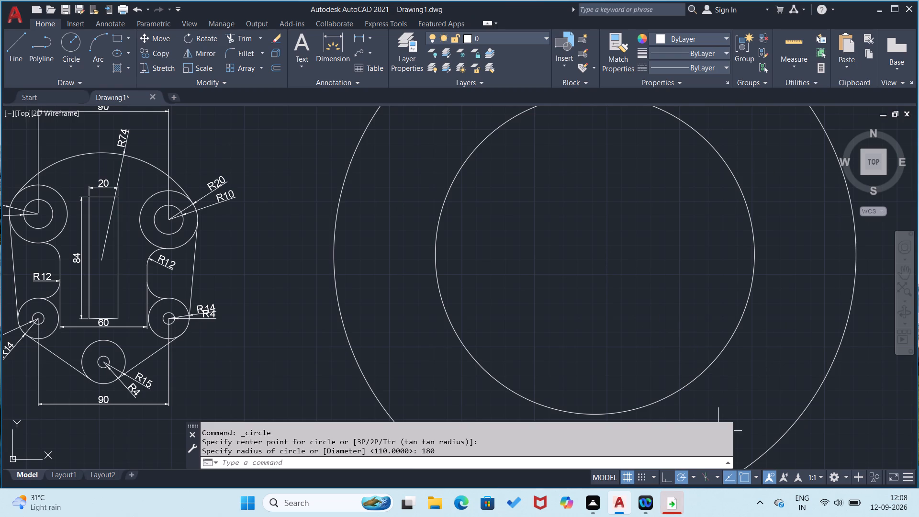
Draw vertical lines from the circles' common centre up beyond the outer circle, and back down through the centre past its bottom.
scroll(677, 354, "down", 2)
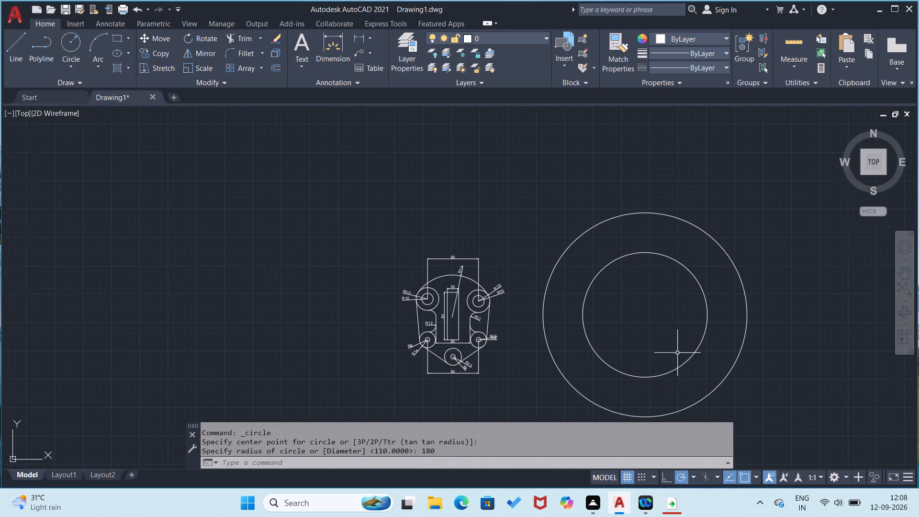
middle_click_drag(658, 322, 658, 321)
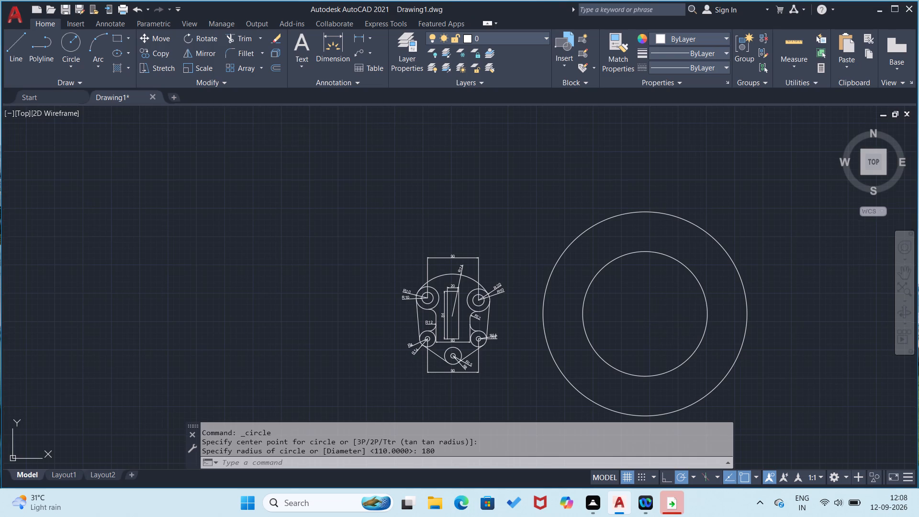
middle_click_drag(658, 321, 619, 289)
scroll(609, 283, "up", 1)
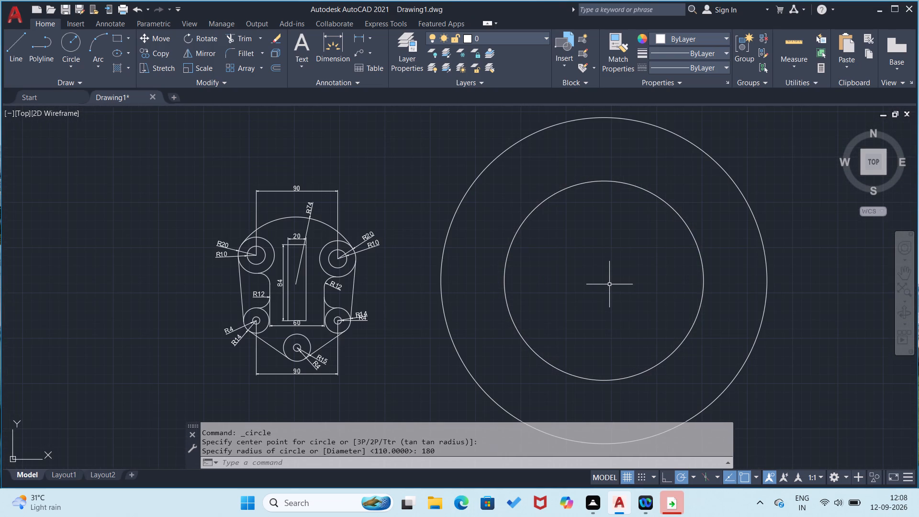
scroll(609, 284, "down", 1)
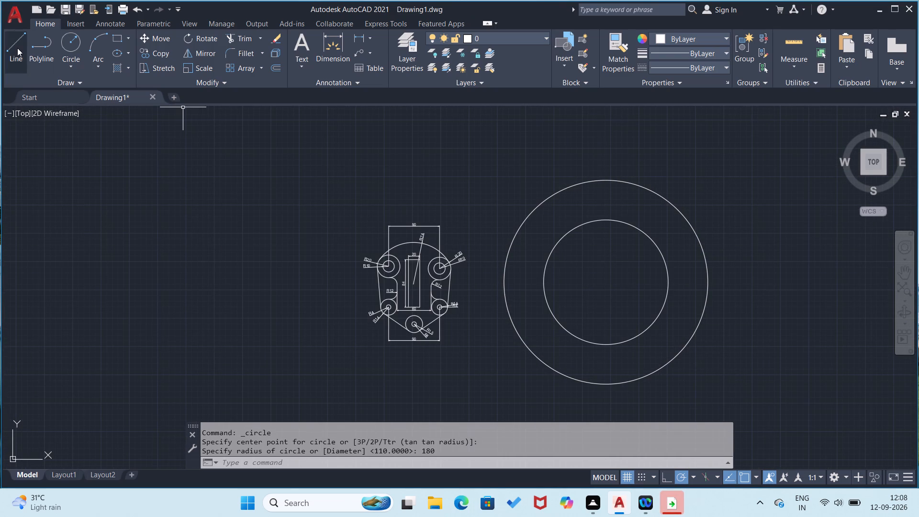
left_click(17, 48)
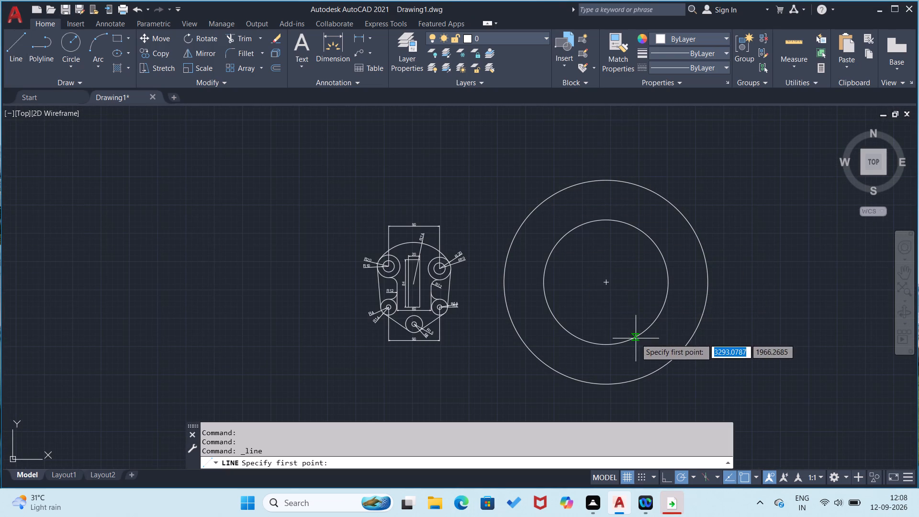
left_click(603, 280)
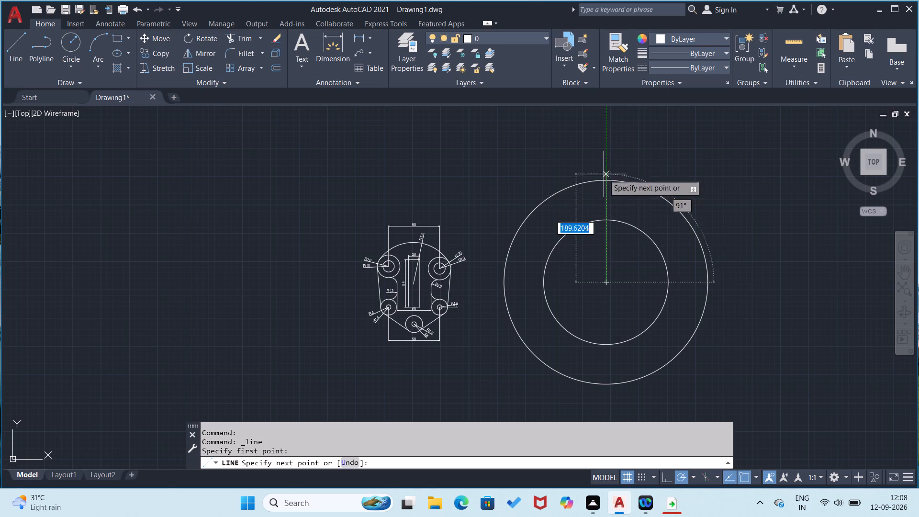
left_click(608, 122)
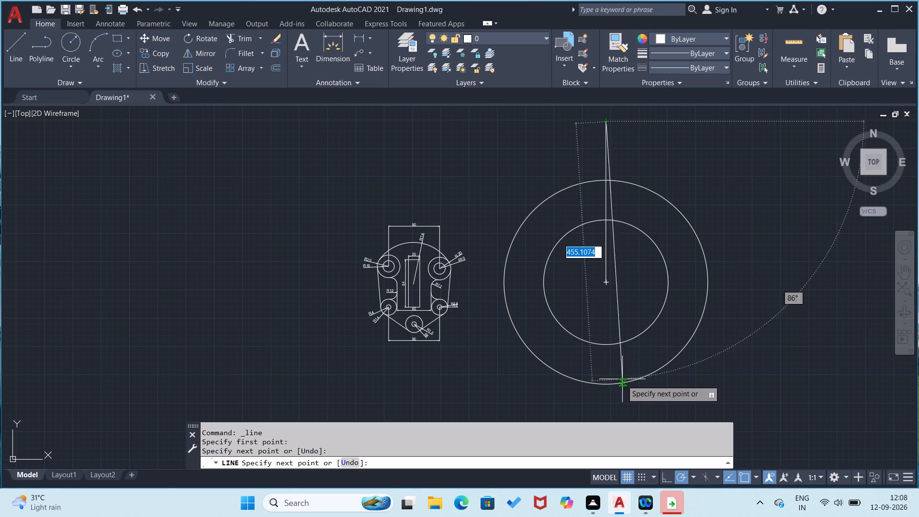
middle_click_drag(609, 414, 620, 364)
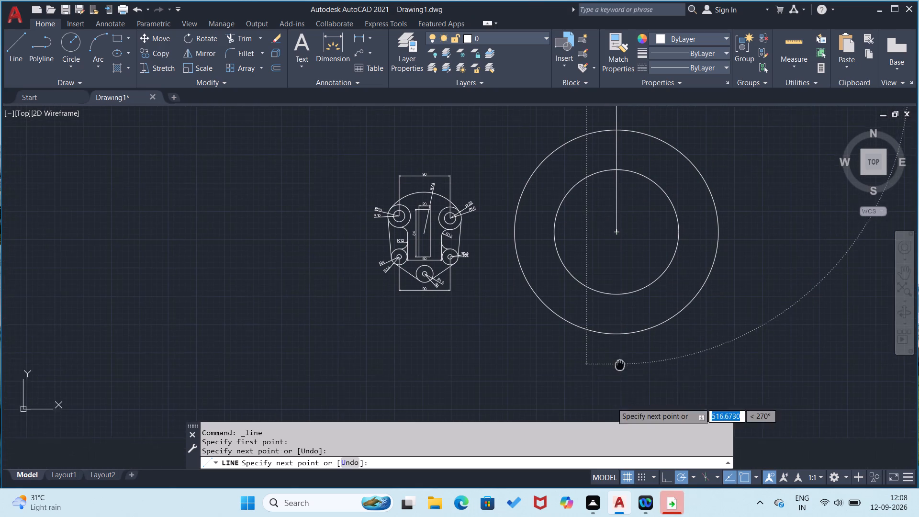
middle_click_drag(620, 364, 620, 364)
left_click(614, 394)
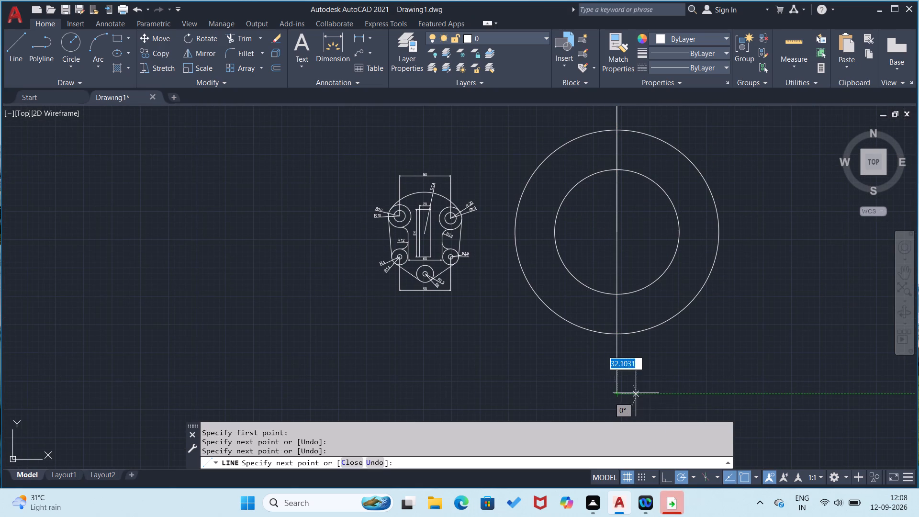
right_click(636, 393)
left_click(692, 248)
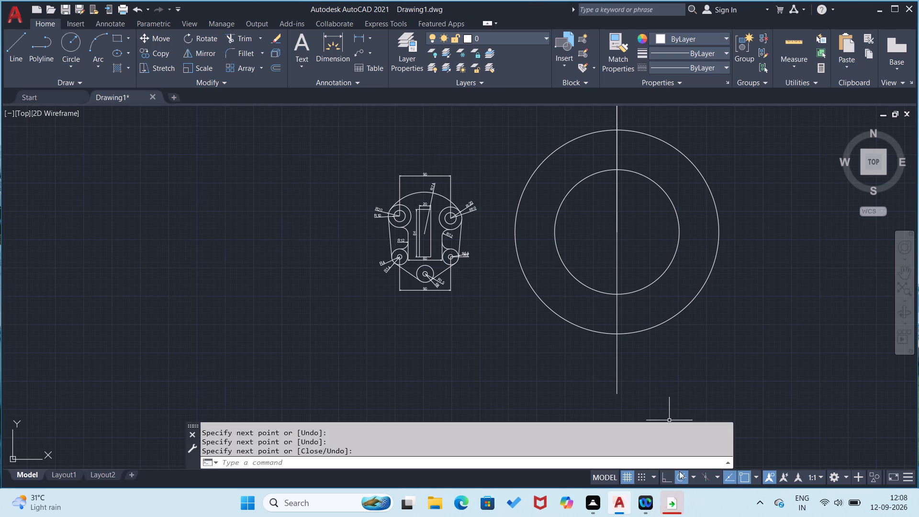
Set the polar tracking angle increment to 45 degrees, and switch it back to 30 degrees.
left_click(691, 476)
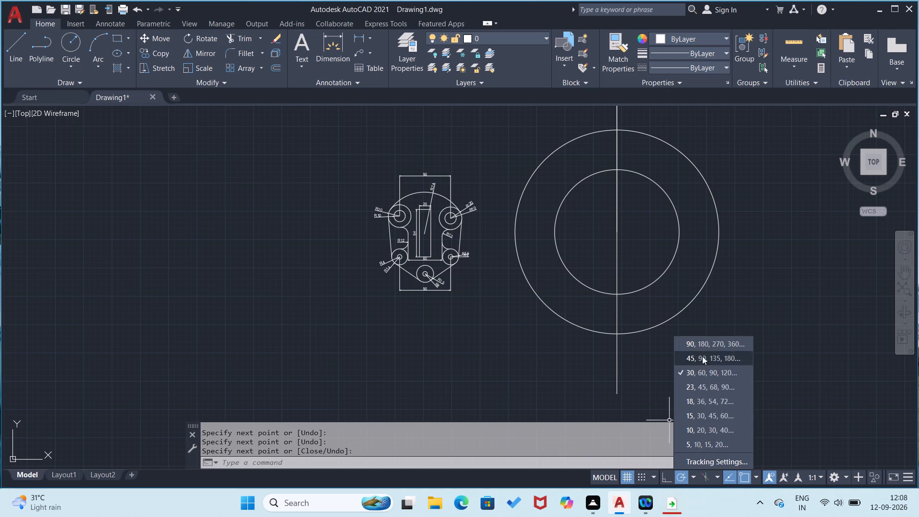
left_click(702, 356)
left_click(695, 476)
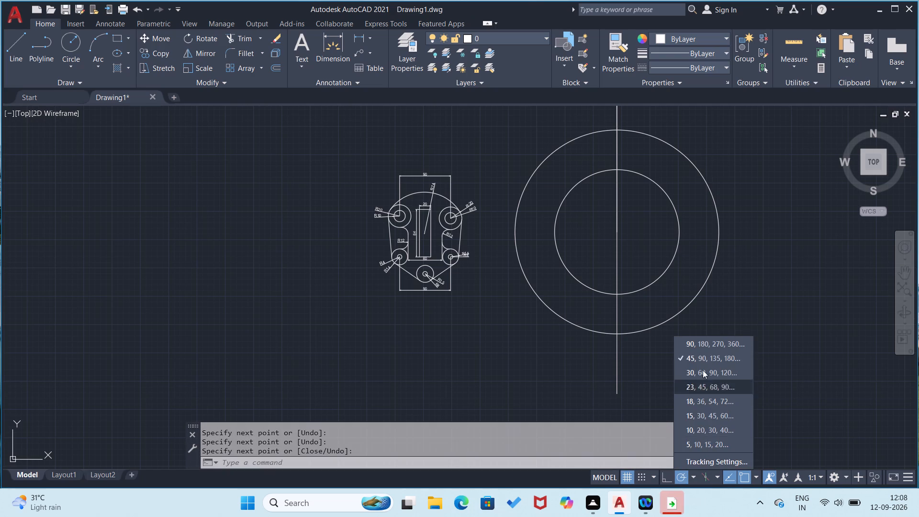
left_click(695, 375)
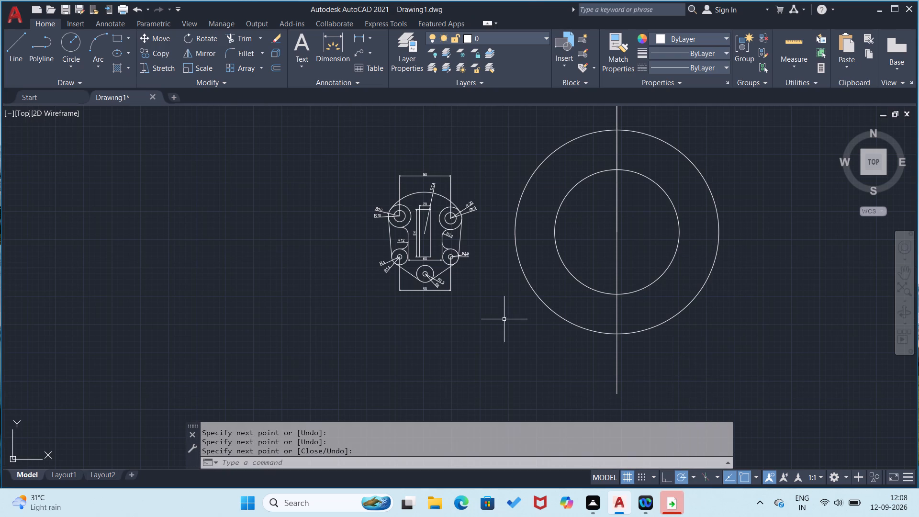
Draw a 60° line from the circles' common centre past the outer circle, and a second line back through the centre at 240° beyond the opposite side.
left_click(10, 33)
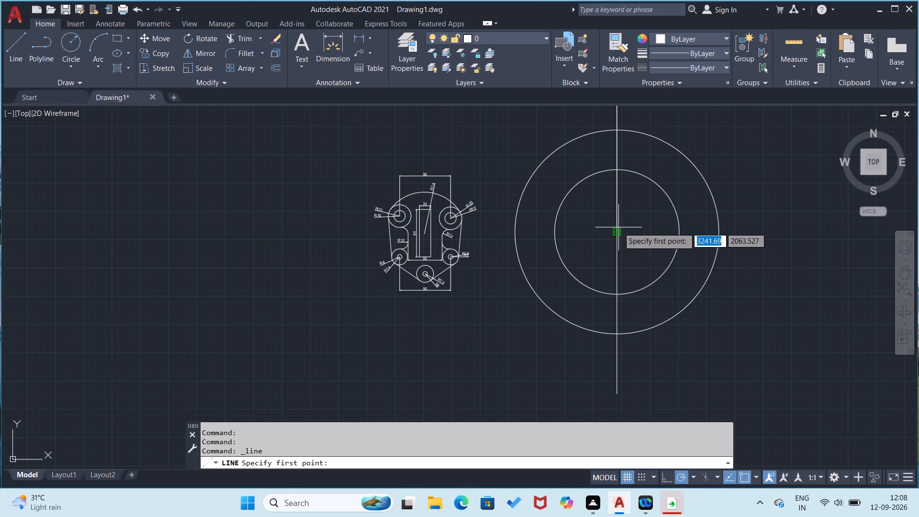
left_click(616, 229)
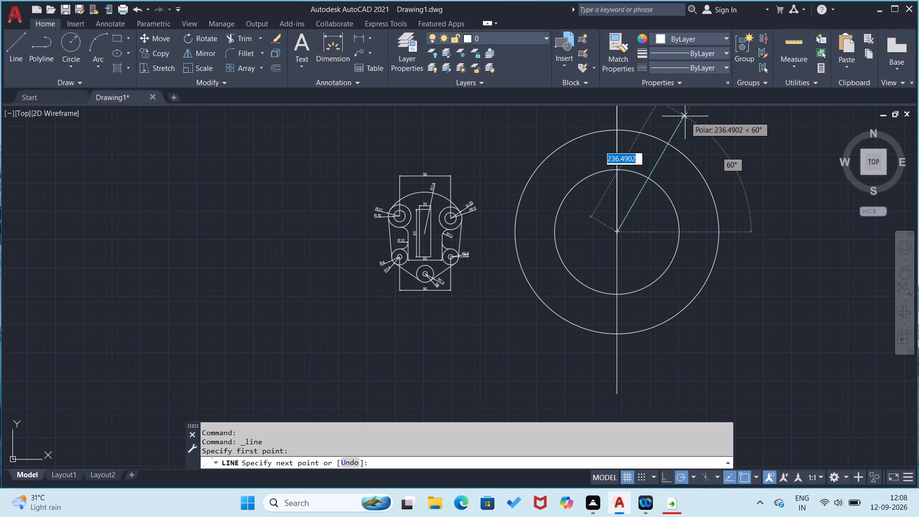
middle_click_drag(685, 116, 675, 190)
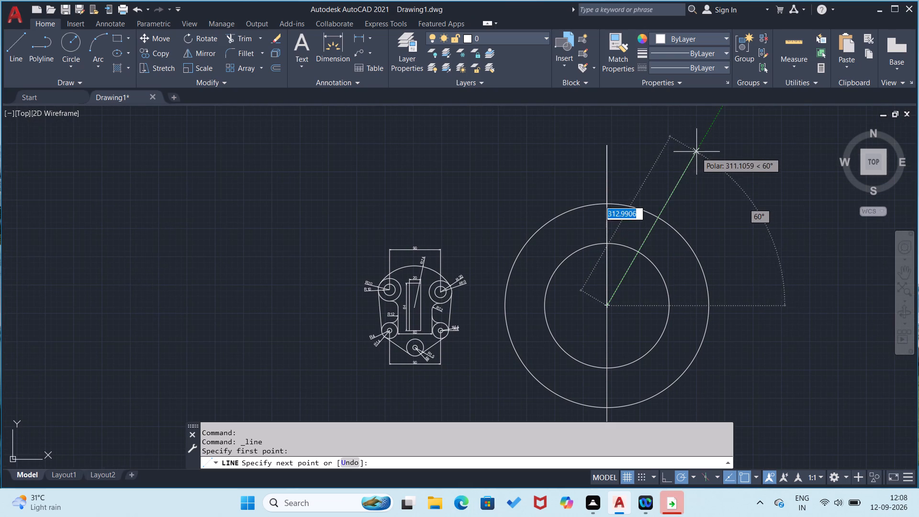
left_click(701, 142)
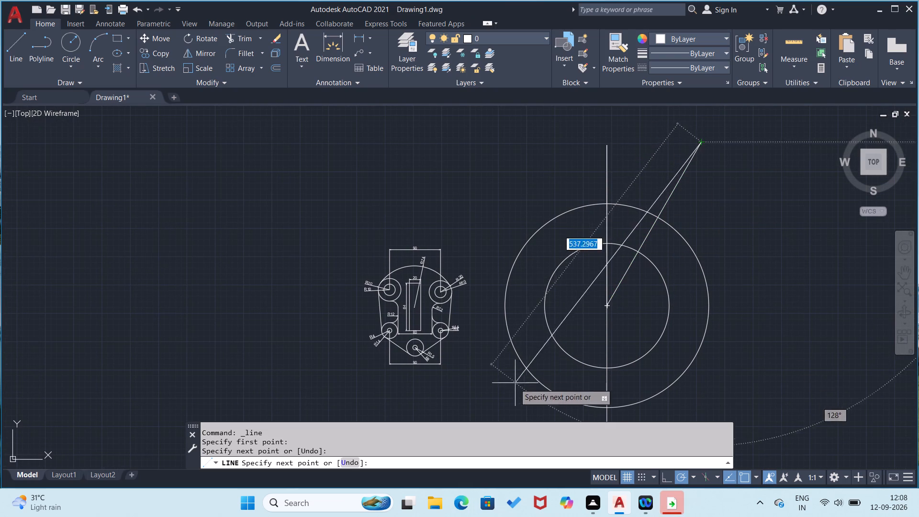
middle_click_drag(550, 392, 595, 271)
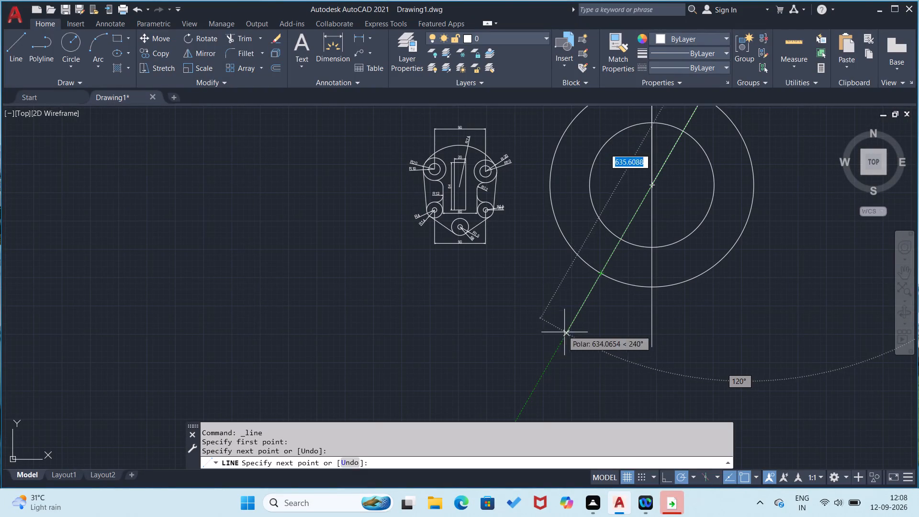
left_click(563, 338)
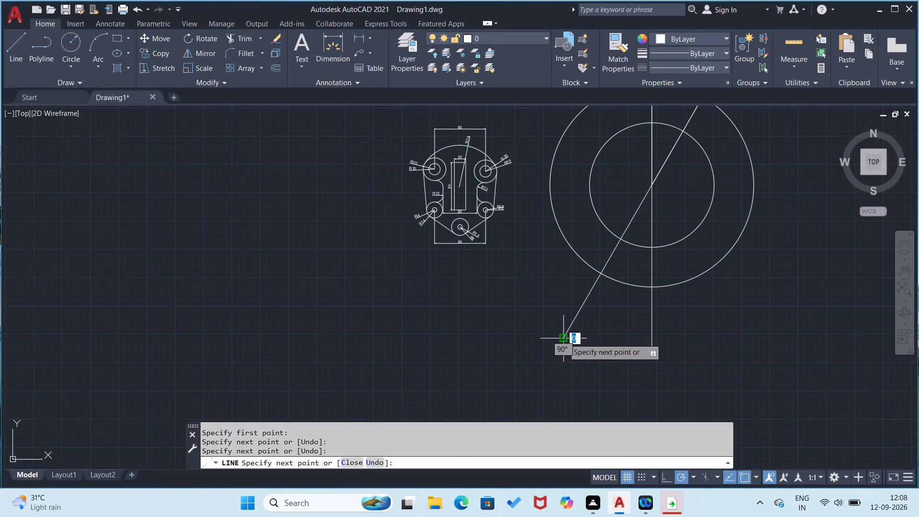
right_click(573, 337)
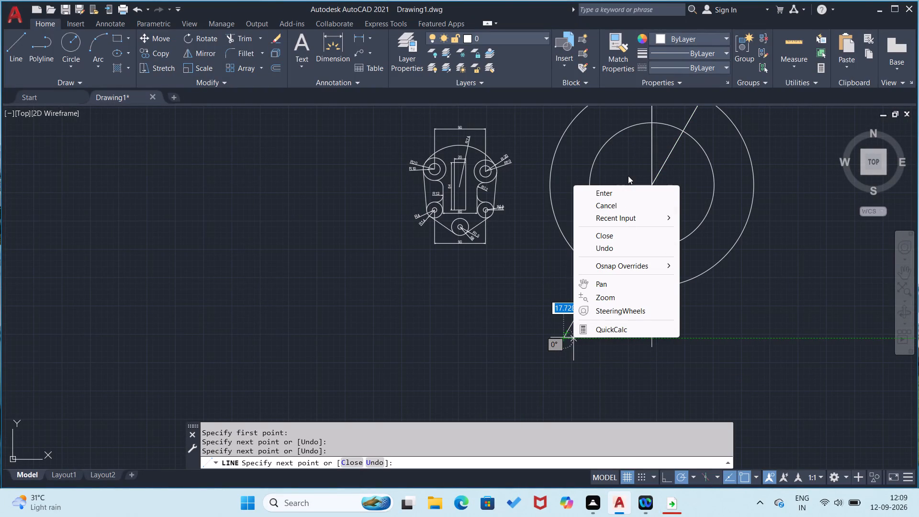
left_click(626, 191)
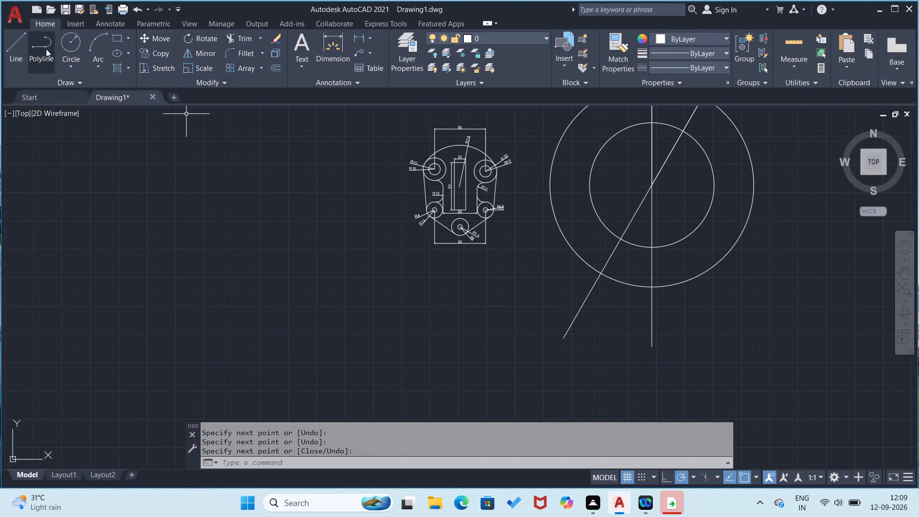
Draw a line from the circles' common centre down to the lower right, 60° below horizontal, ending beyond the outer circle.
left_click(23, 46)
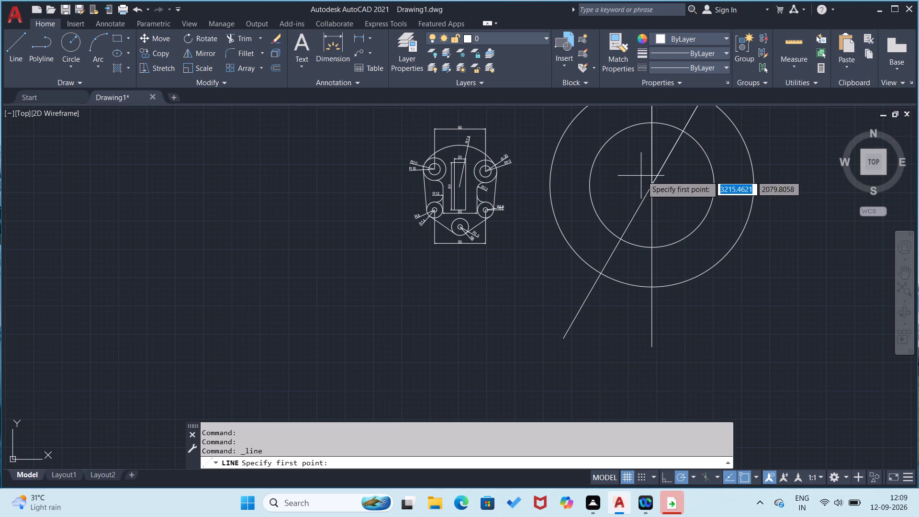
left_click(654, 184)
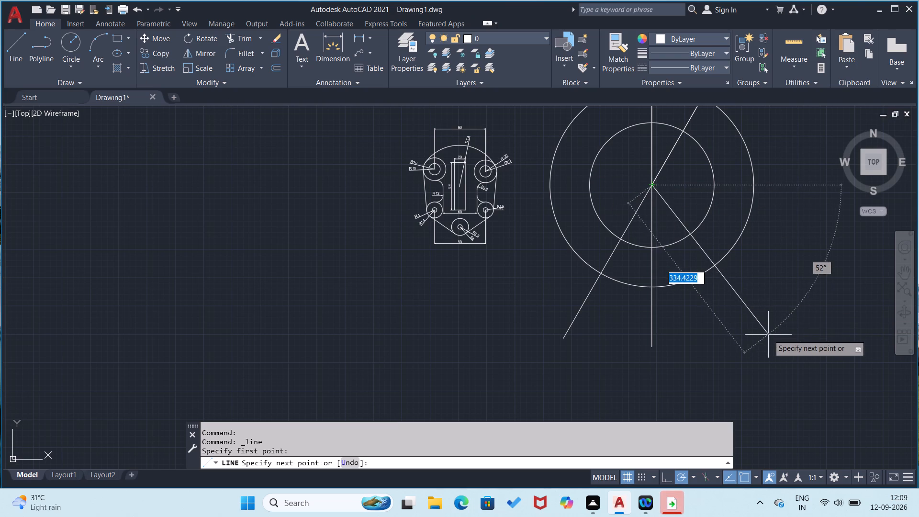
left_click(751, 348)
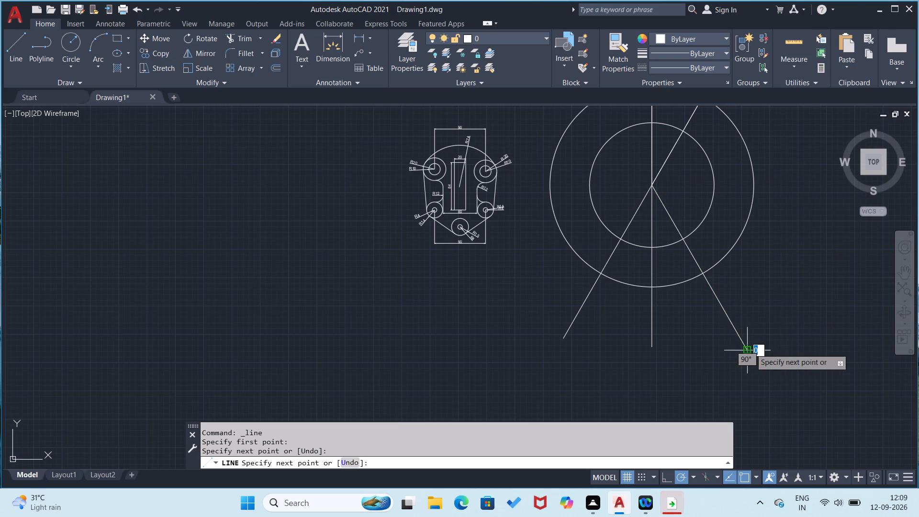
right_click(751, 348)
left_click(763, 353)
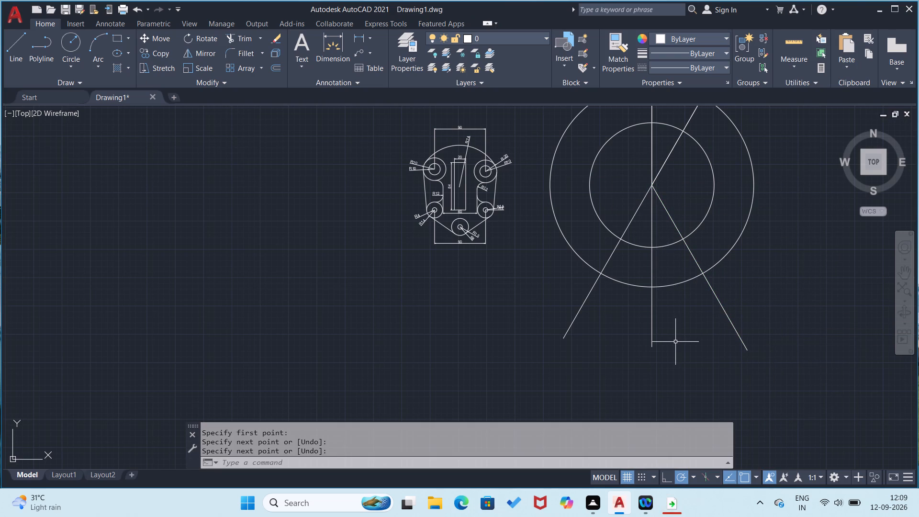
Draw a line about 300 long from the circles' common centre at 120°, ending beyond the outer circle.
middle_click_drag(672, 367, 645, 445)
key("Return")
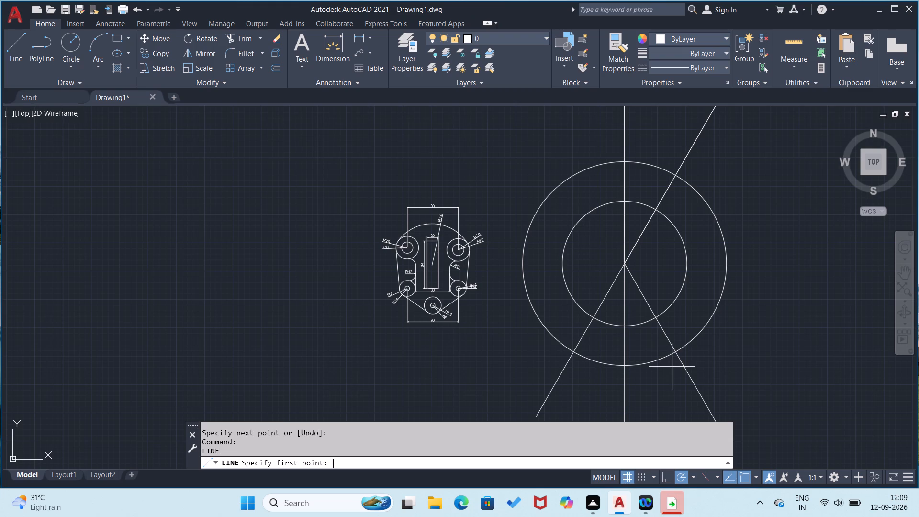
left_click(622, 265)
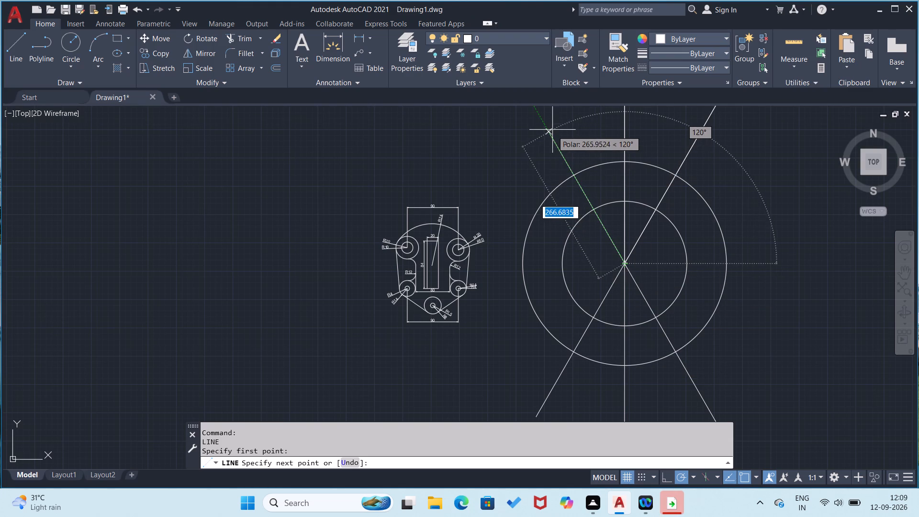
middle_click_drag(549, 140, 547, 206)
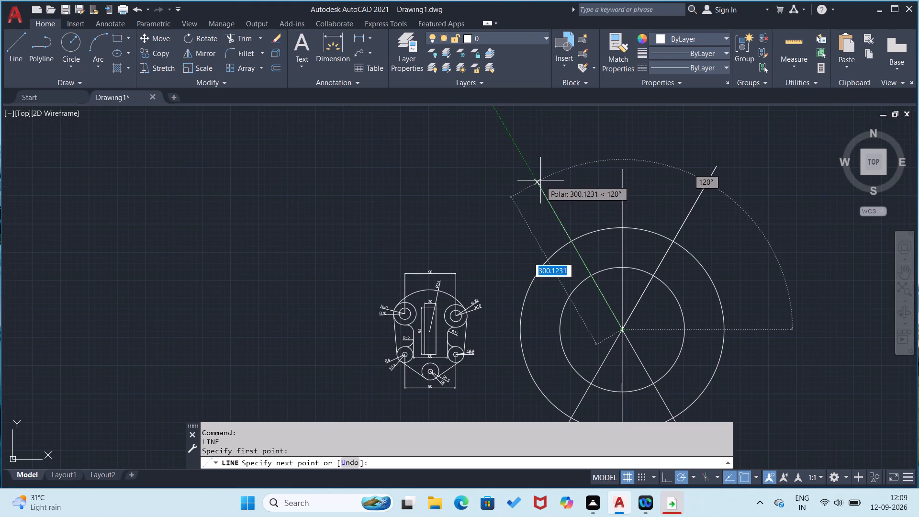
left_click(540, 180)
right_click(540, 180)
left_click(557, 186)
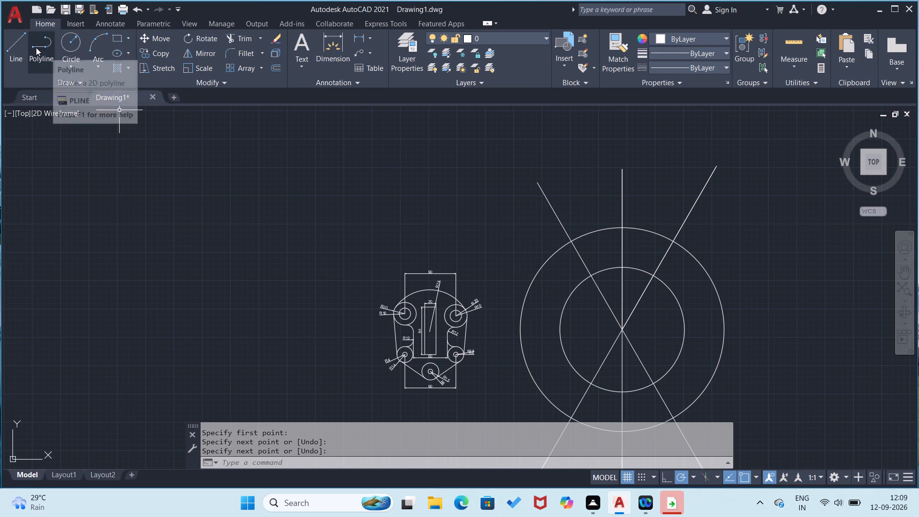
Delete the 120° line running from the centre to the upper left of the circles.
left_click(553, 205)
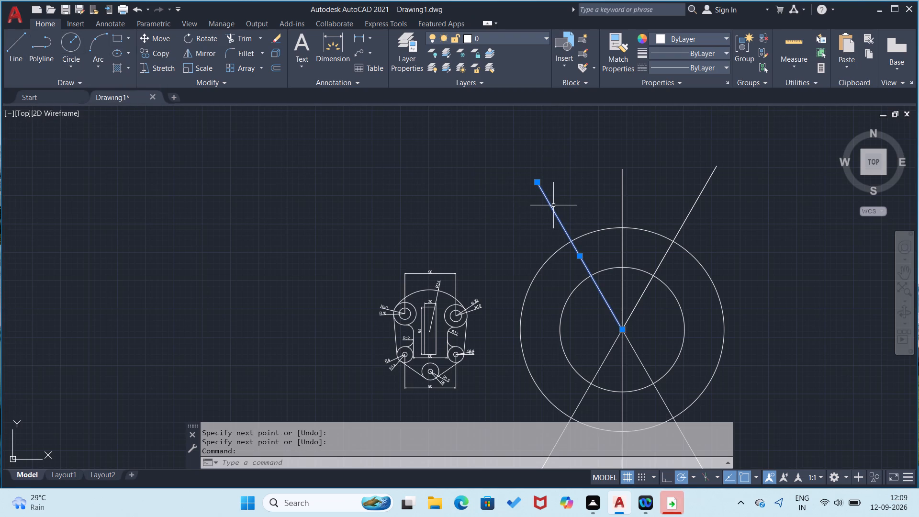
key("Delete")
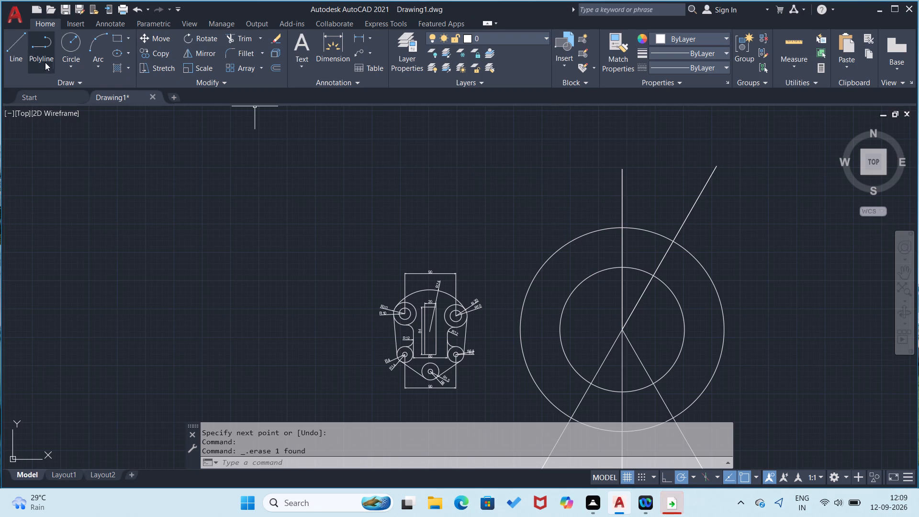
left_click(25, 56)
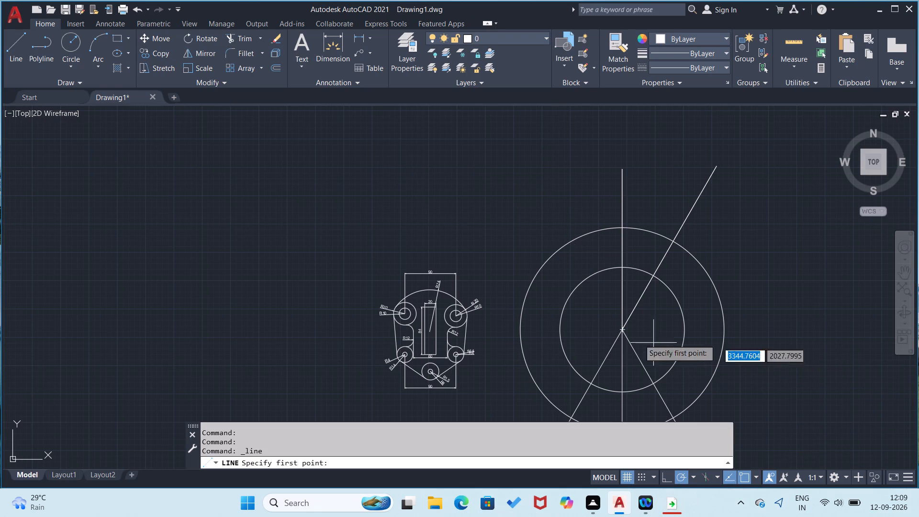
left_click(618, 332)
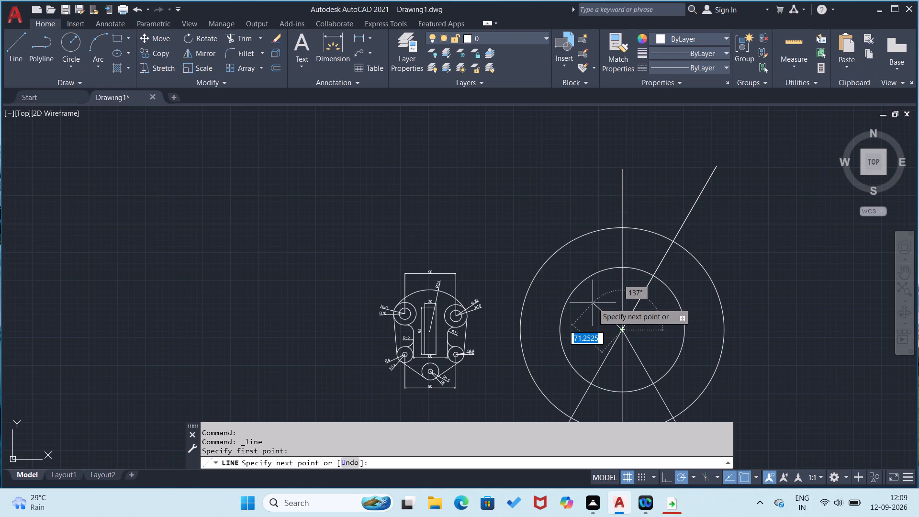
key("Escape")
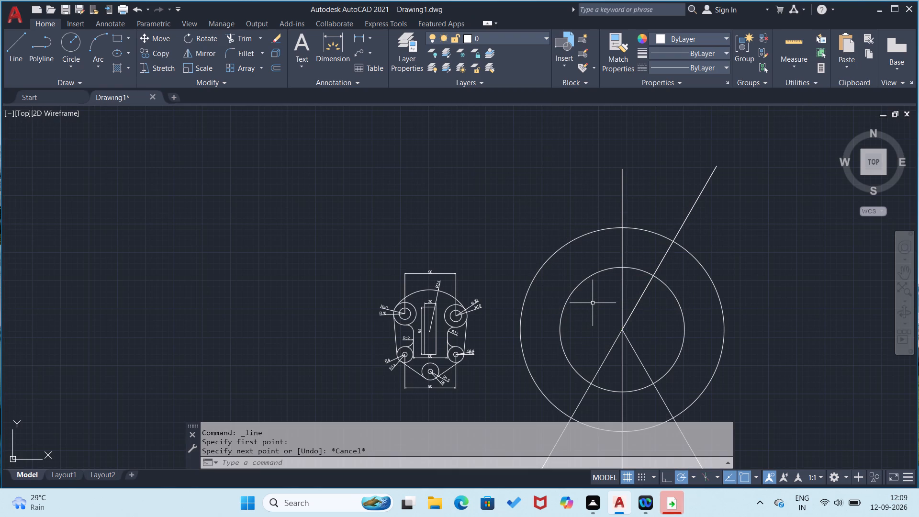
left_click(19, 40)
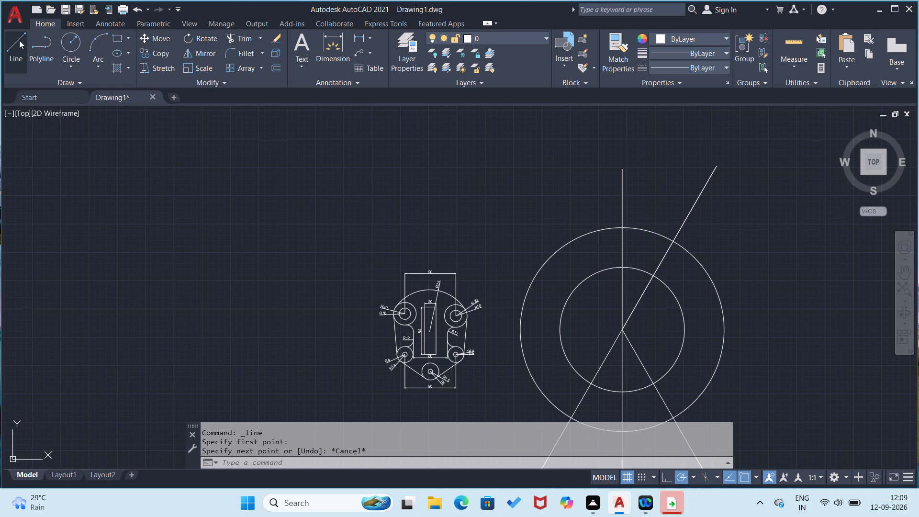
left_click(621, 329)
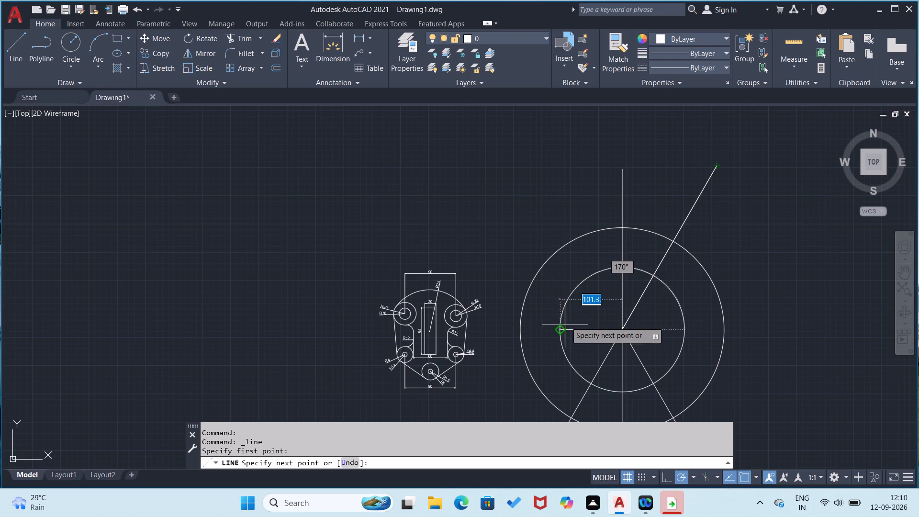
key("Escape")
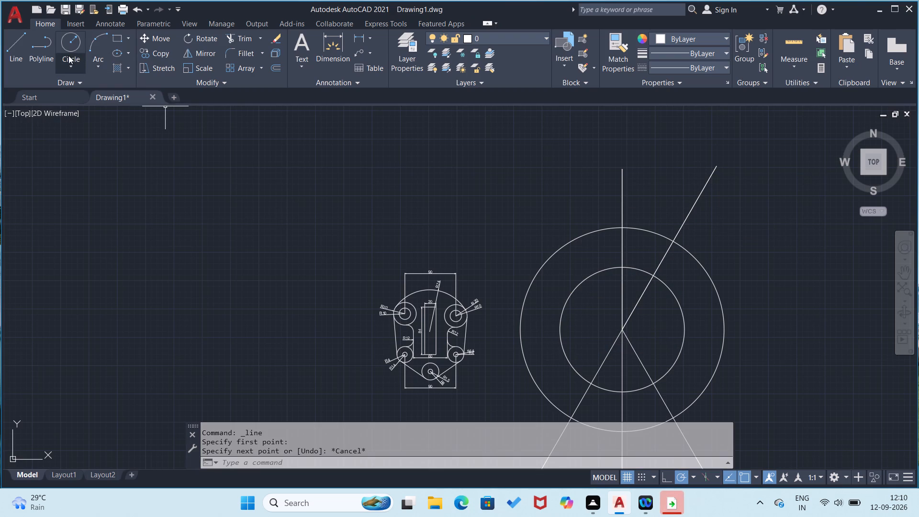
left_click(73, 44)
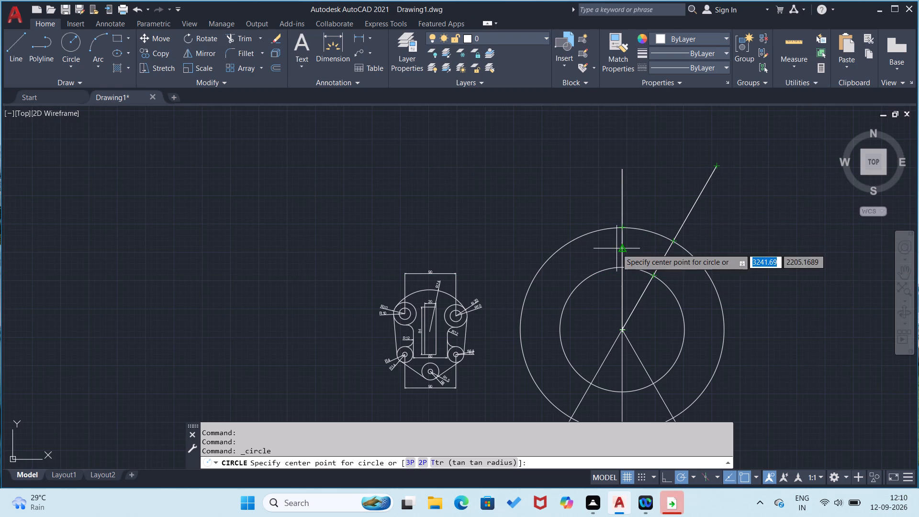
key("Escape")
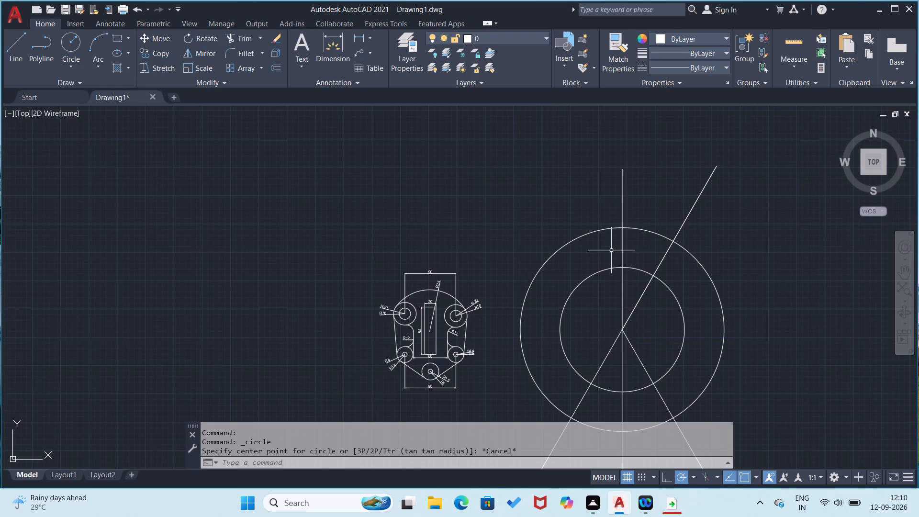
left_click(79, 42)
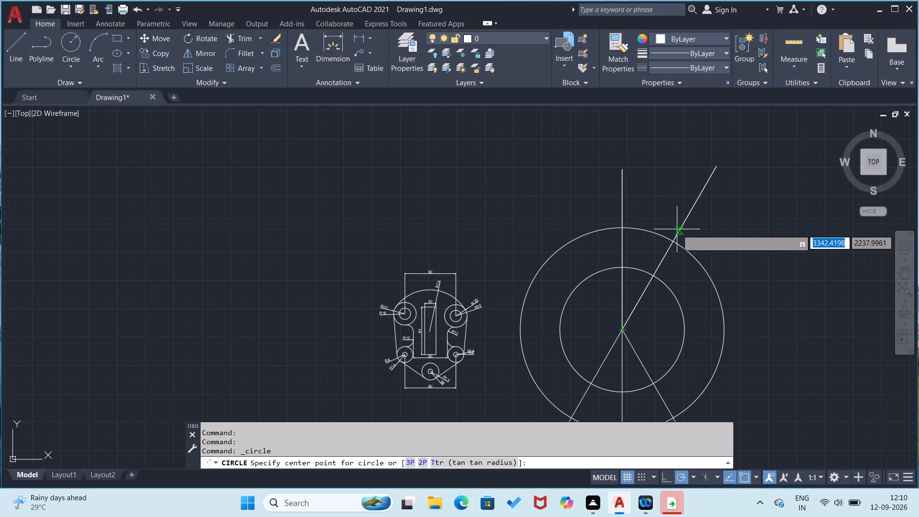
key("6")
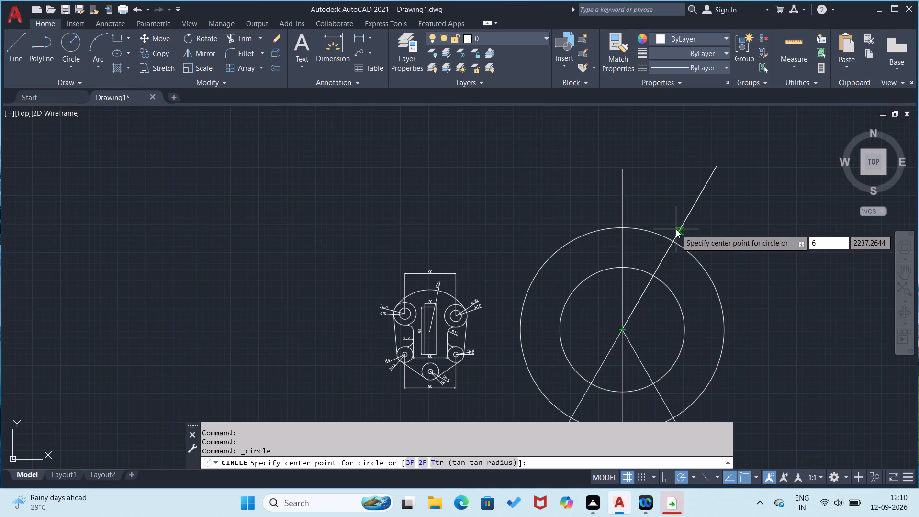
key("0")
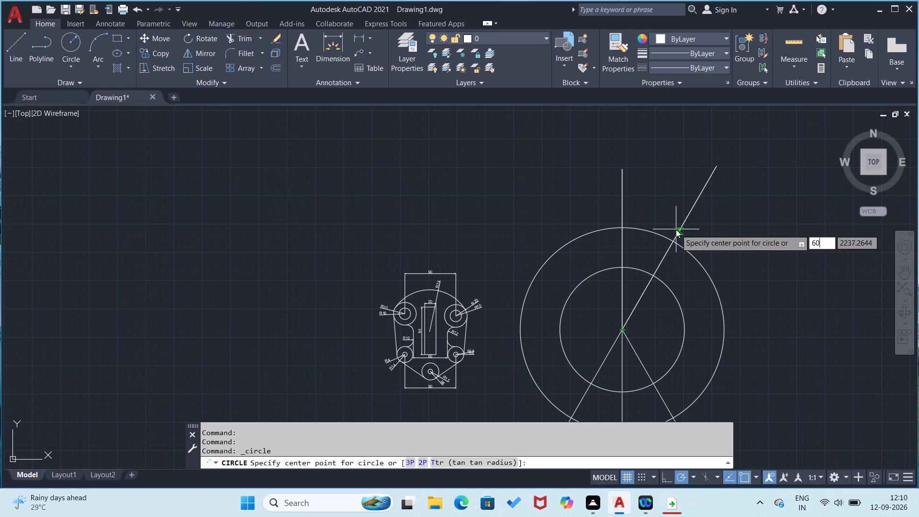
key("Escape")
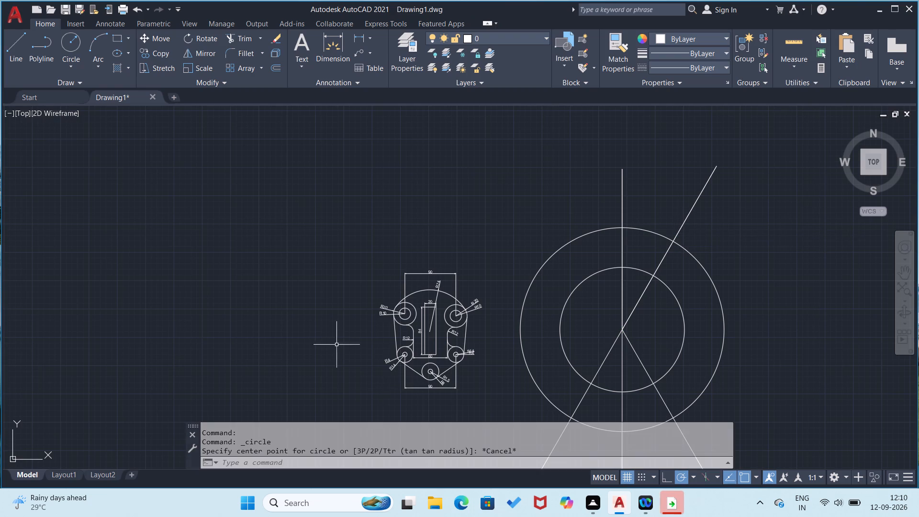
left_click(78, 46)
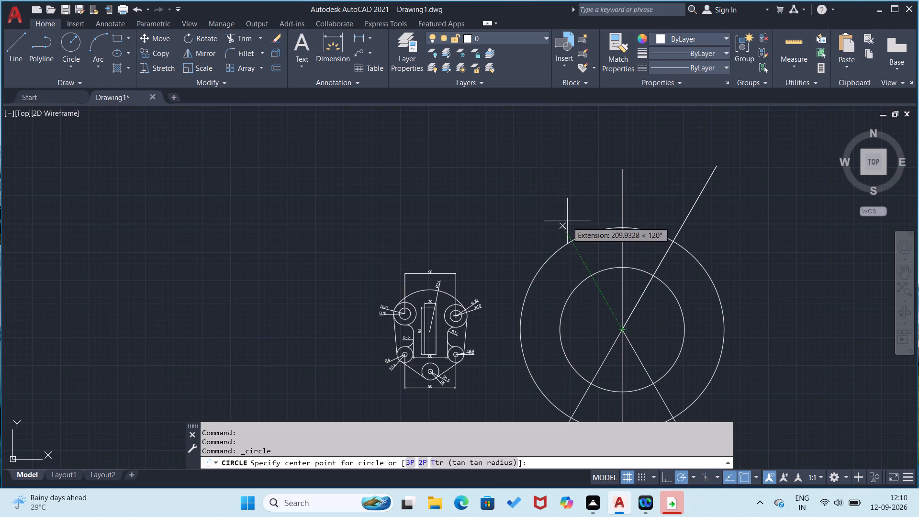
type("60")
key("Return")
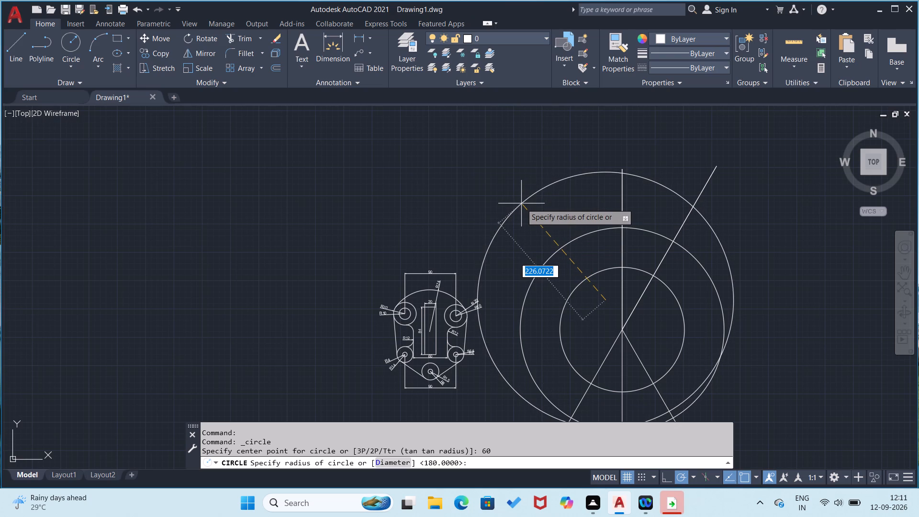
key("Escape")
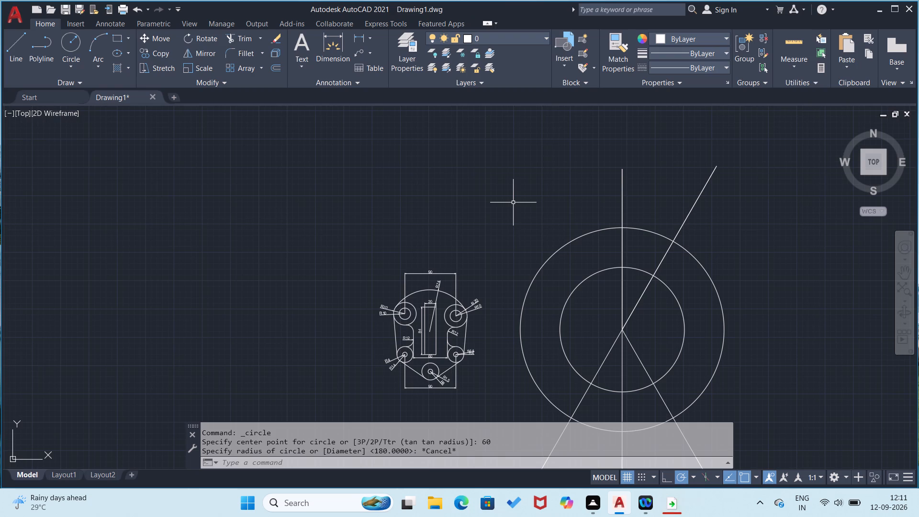
Delete the long 60° line that runs through the centre and past both sides of the circles.
left_click(690, 213)
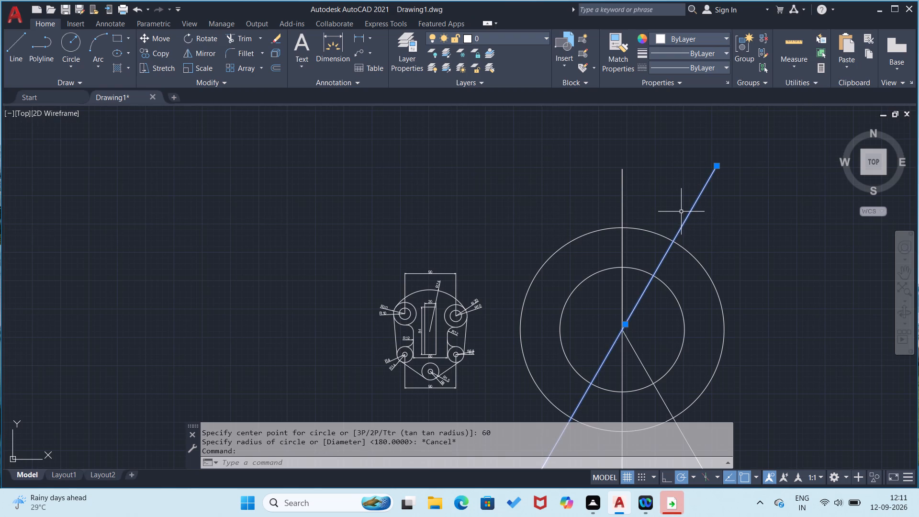
key("Delete")
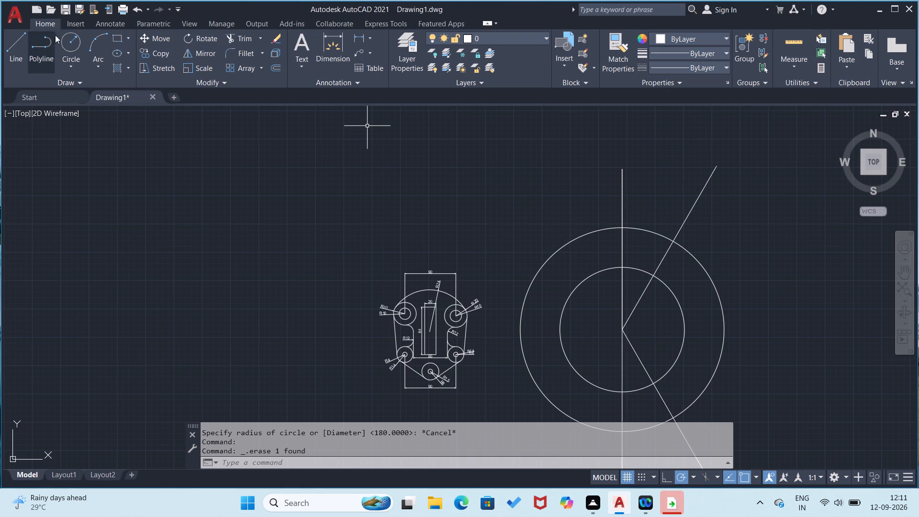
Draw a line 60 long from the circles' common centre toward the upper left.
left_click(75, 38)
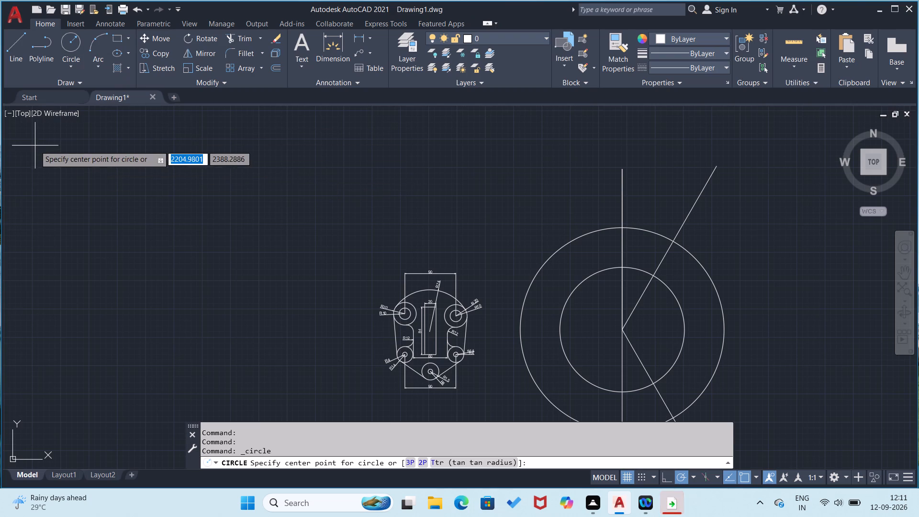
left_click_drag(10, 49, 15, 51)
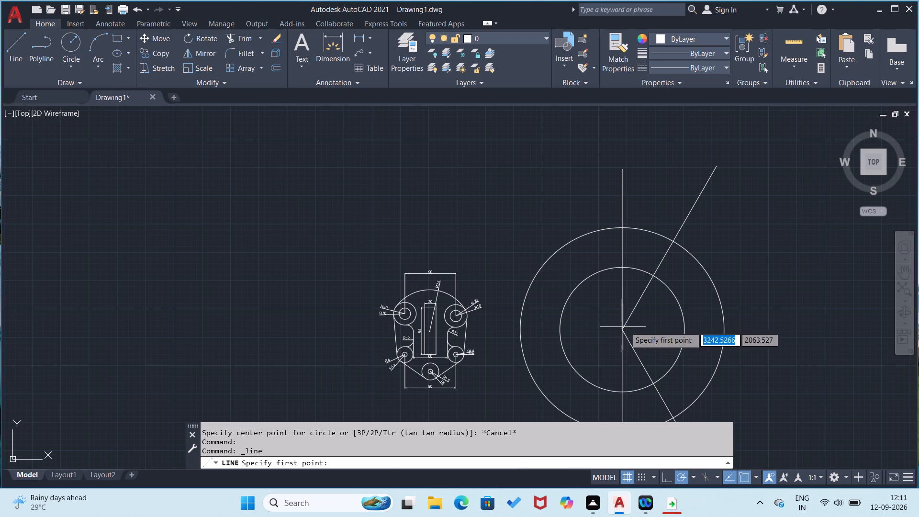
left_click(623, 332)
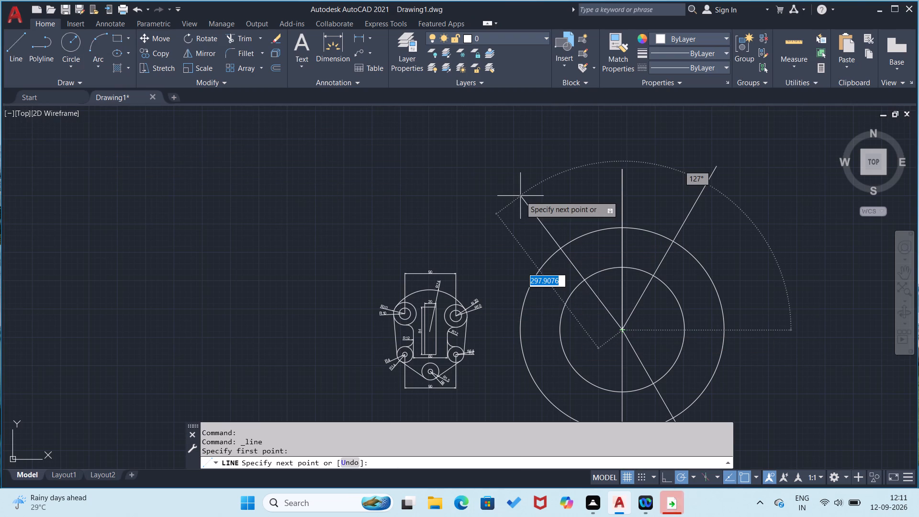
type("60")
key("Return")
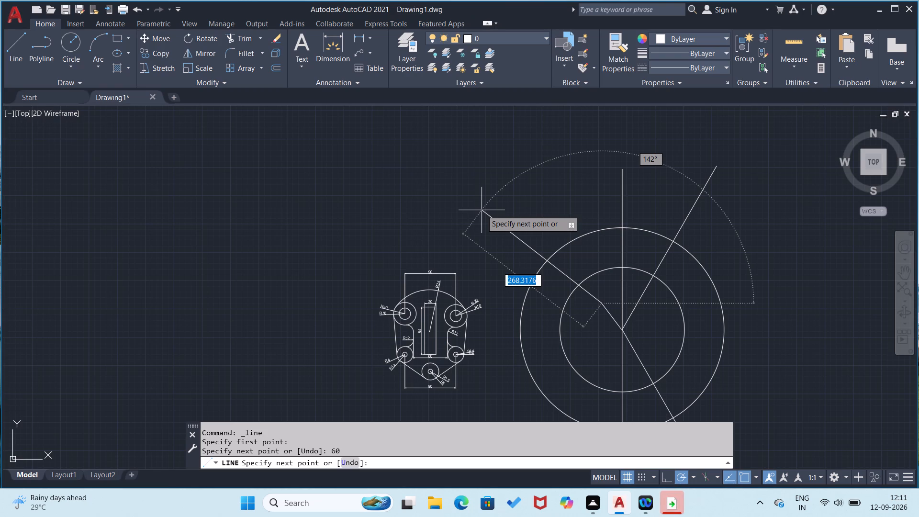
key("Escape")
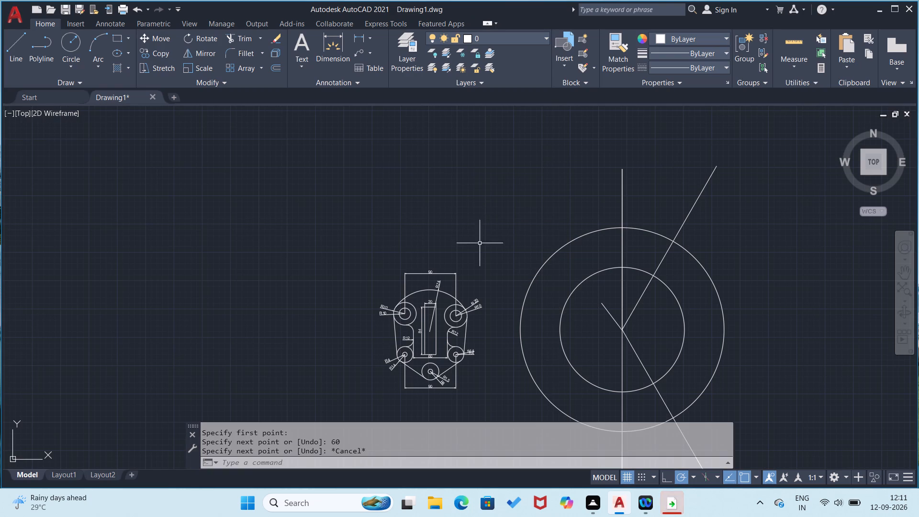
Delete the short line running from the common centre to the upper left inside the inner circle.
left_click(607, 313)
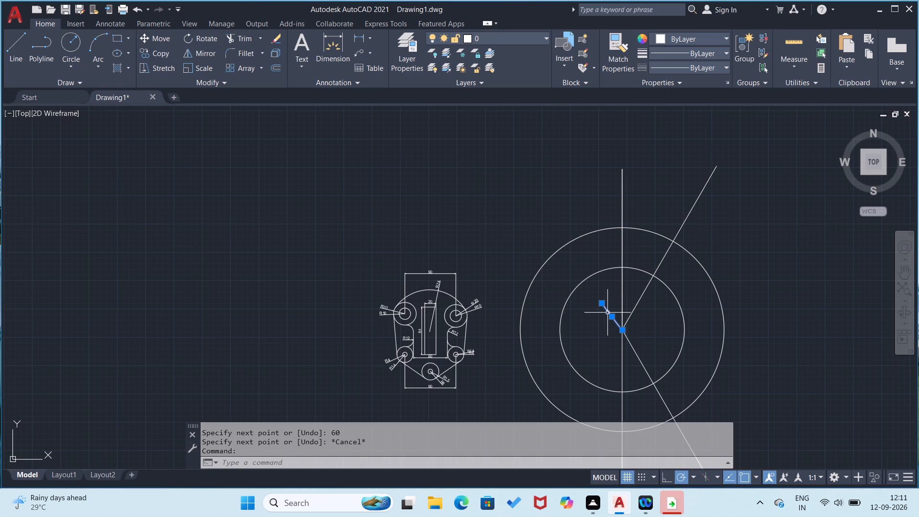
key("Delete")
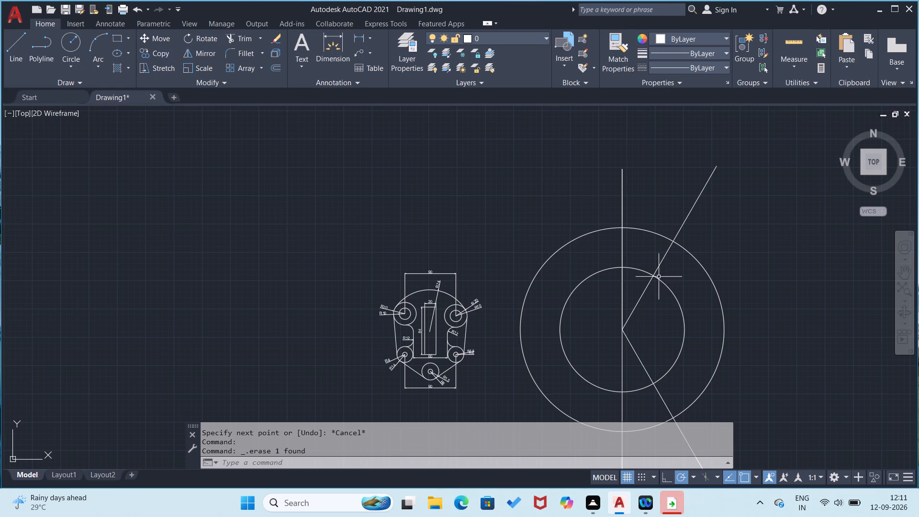
Add radius dimensions to the inner and outer concentric circles, placing both texts outside the outer circle at the upper right.
left_click(367, 43)
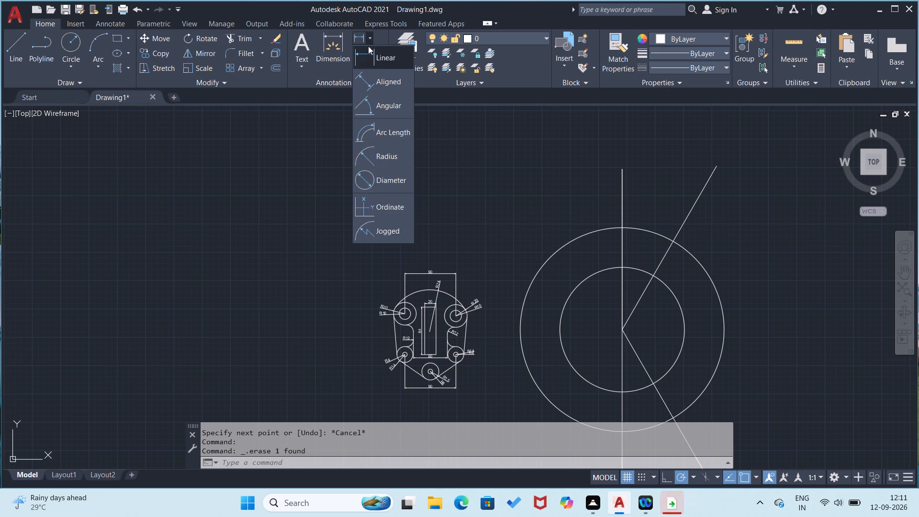
left_click(384, 163)
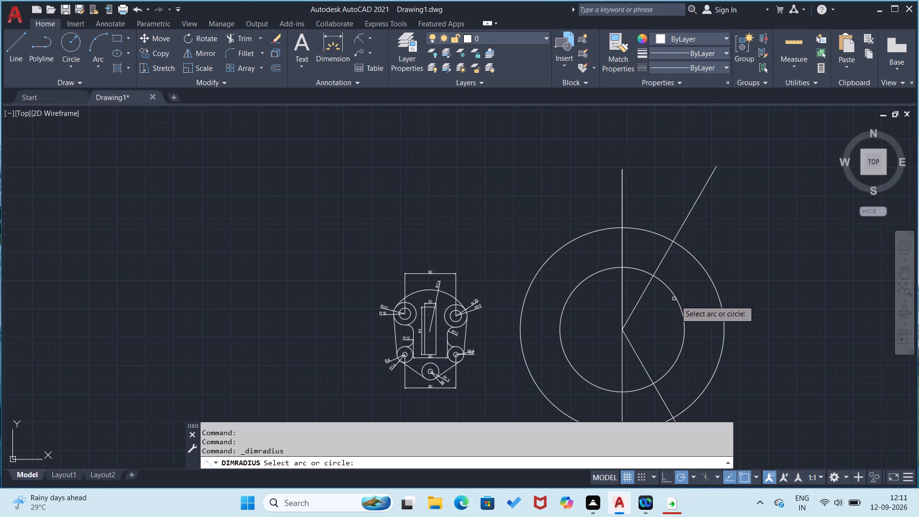
left_click(679, 303)
left_click(738, 271)
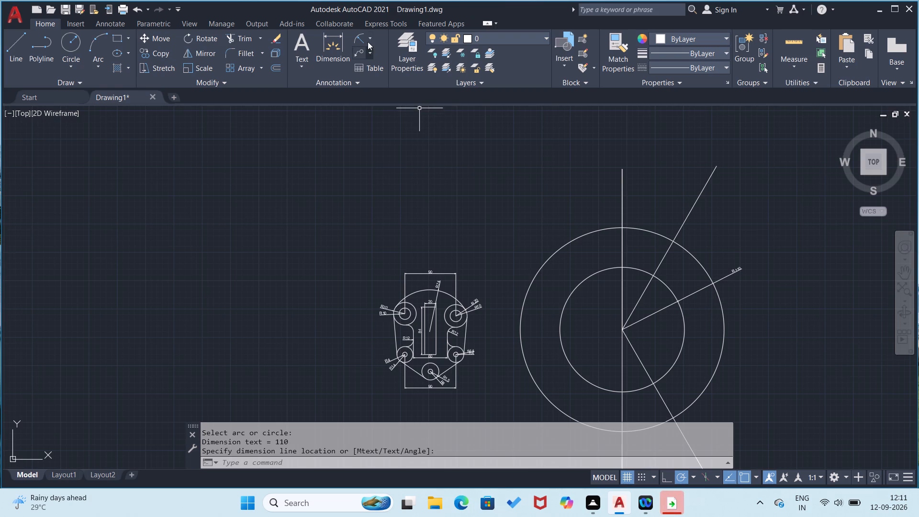
left_click_drag(361, 34, 361, 43)
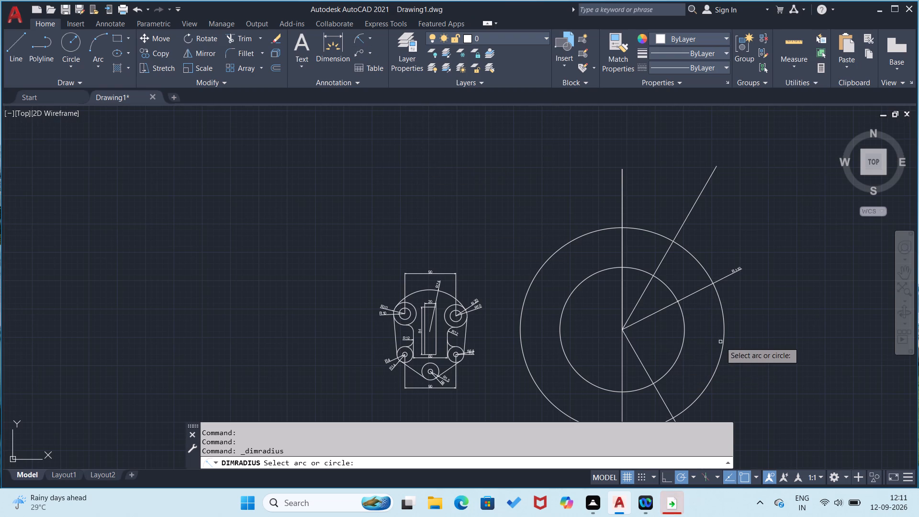
left_click(723, 339)
left_click(750, 287)
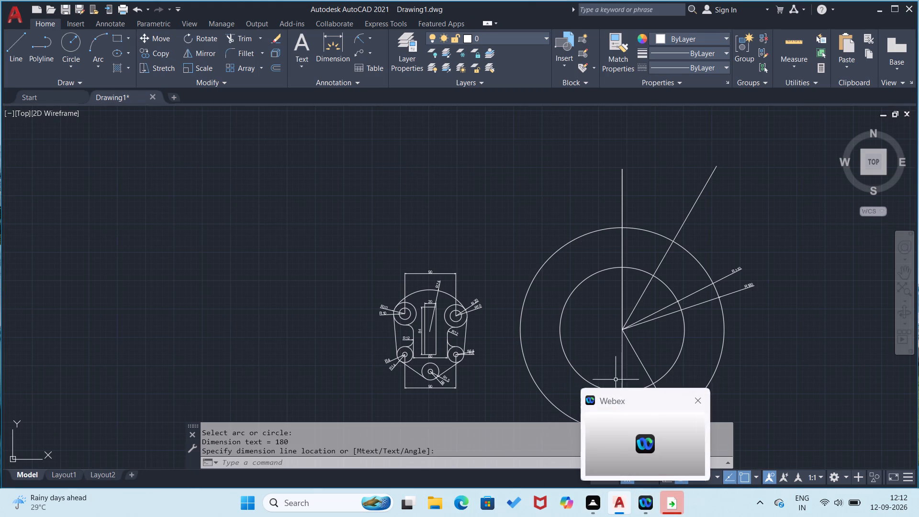
Delete the 60° line running from the common centre to the upper right beyond the outer circle.
middle_click_drag(601, 345, 574, 294)
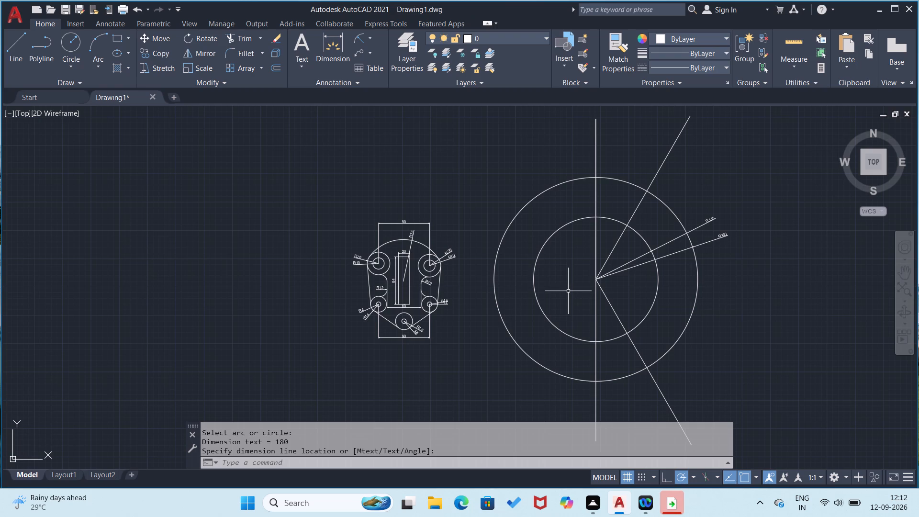
left_click(669, 152)
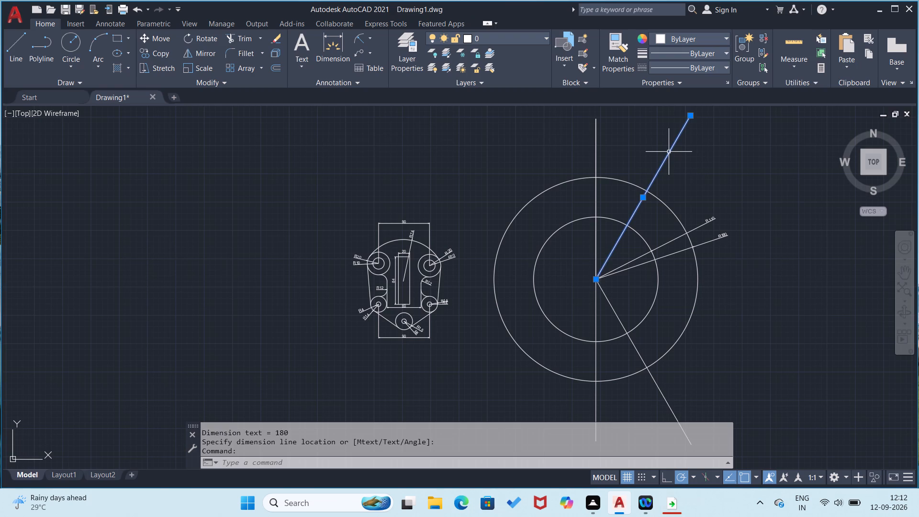
key("Delete")
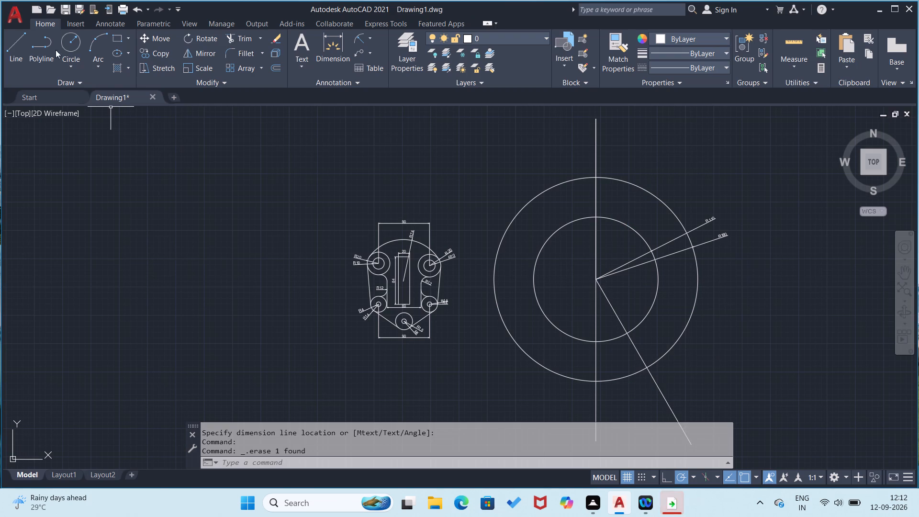
Draw a line from the common centre to the upper left, 30° from the vertical line, ending beyond the outer circle.
left_click(15, 45)
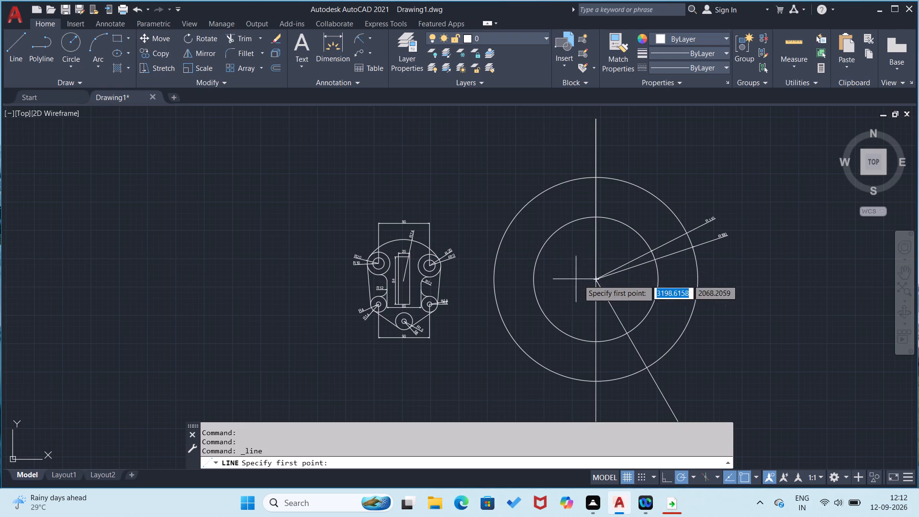
left_click(595, 281)
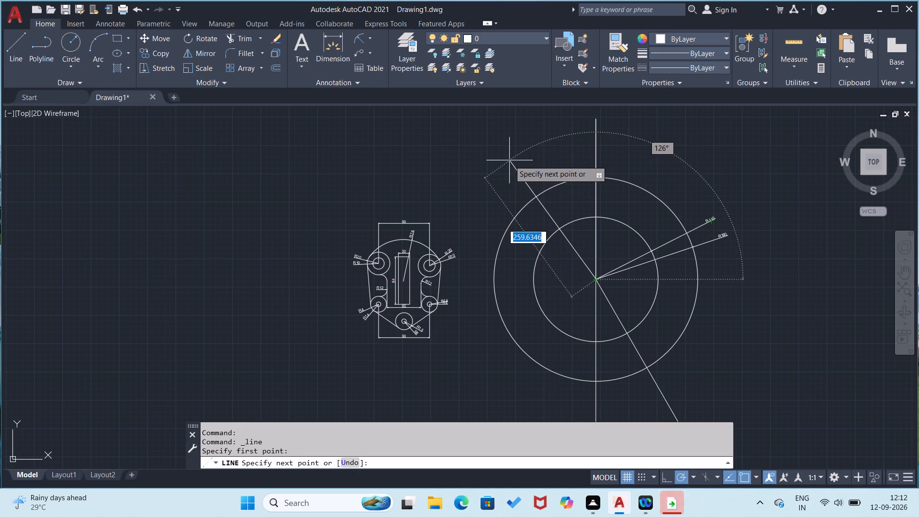
left_click(513, 135)
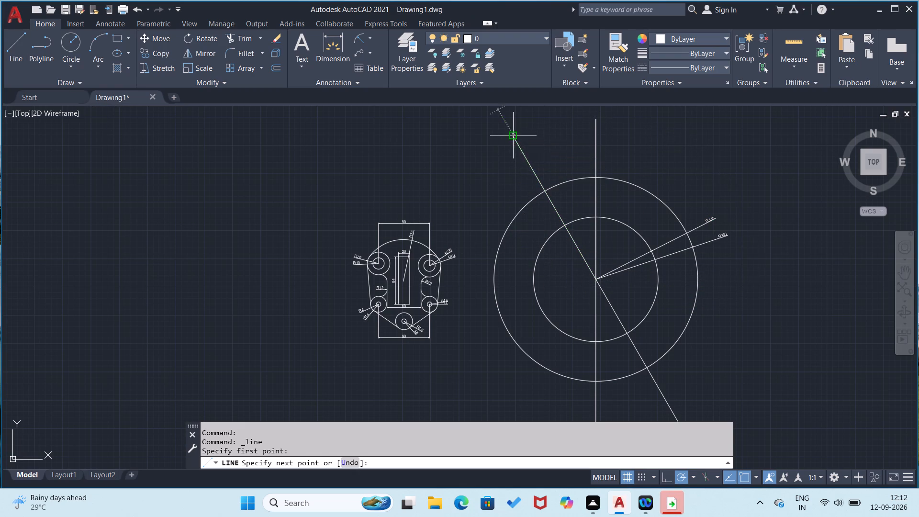
right_click(511, 153)
left_click(519, 156)
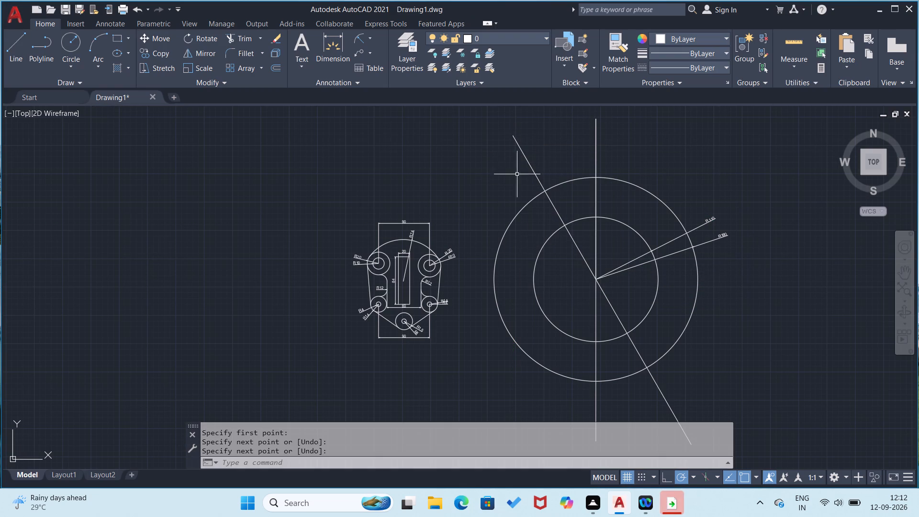
Add an angular dimension between the upper-left line and the vertical line, placed above the outer circle.
left_click(373, 41)
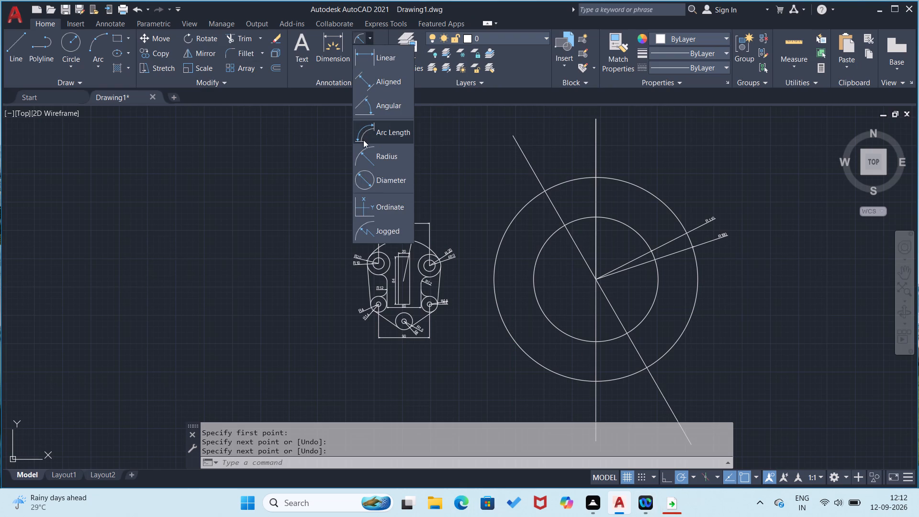
left_click(363, 112)
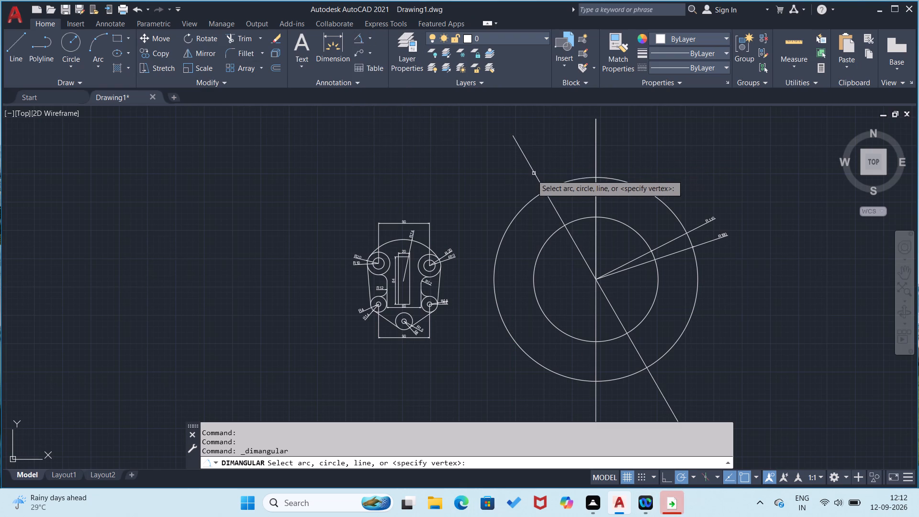
left_click(533, 170)
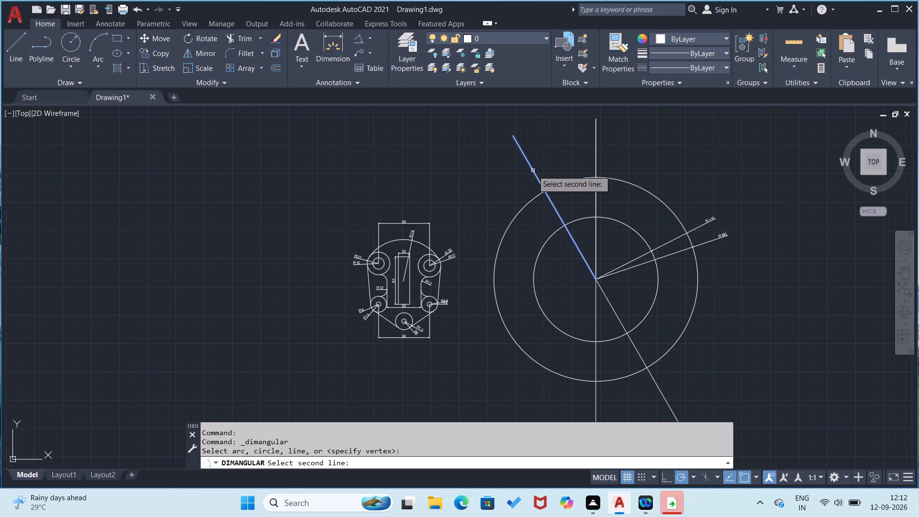
left_click(596, 153)
left_click(581, 127)
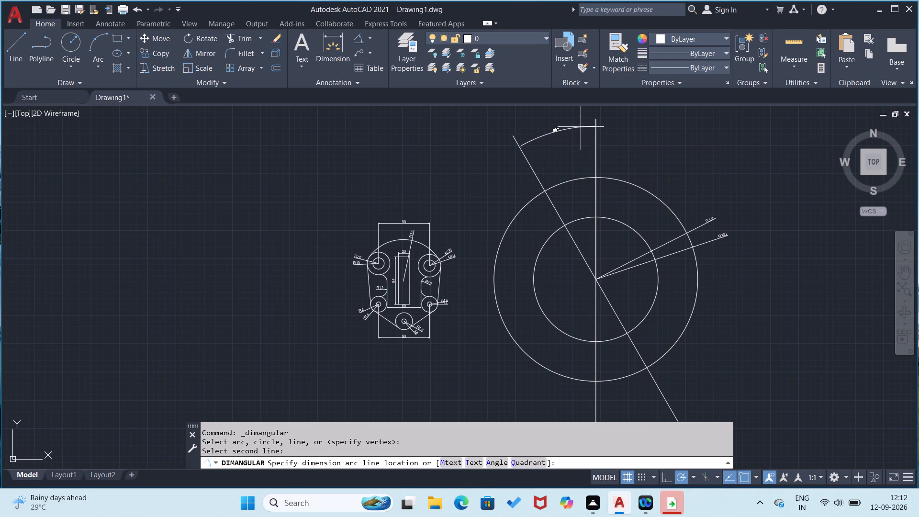
Review the text and primary unit settings of the ISO-25 dimension style and set that style as current.
type("d")
key("space")
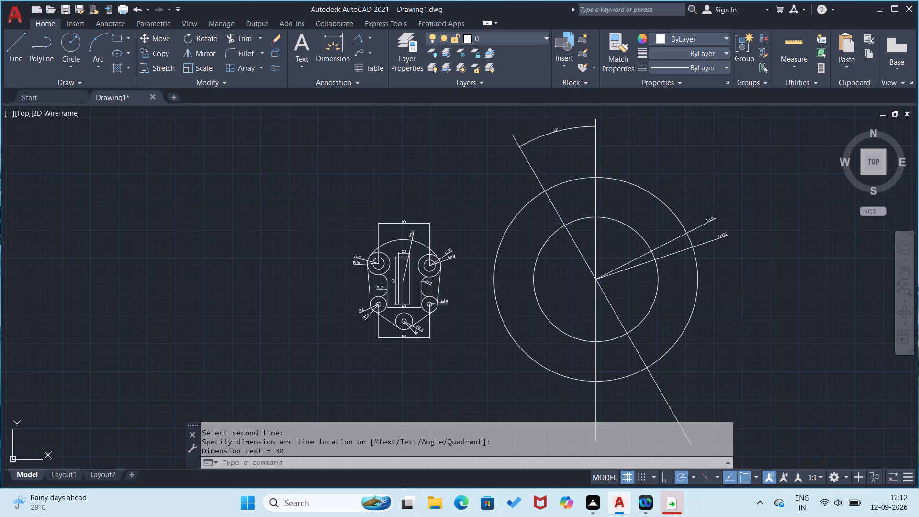
left_click(590, 225)
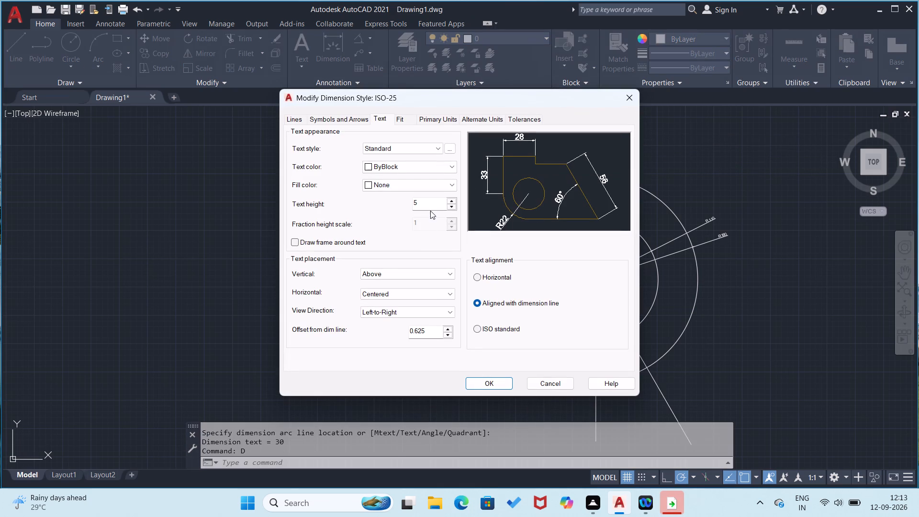
left_click(445, 116)
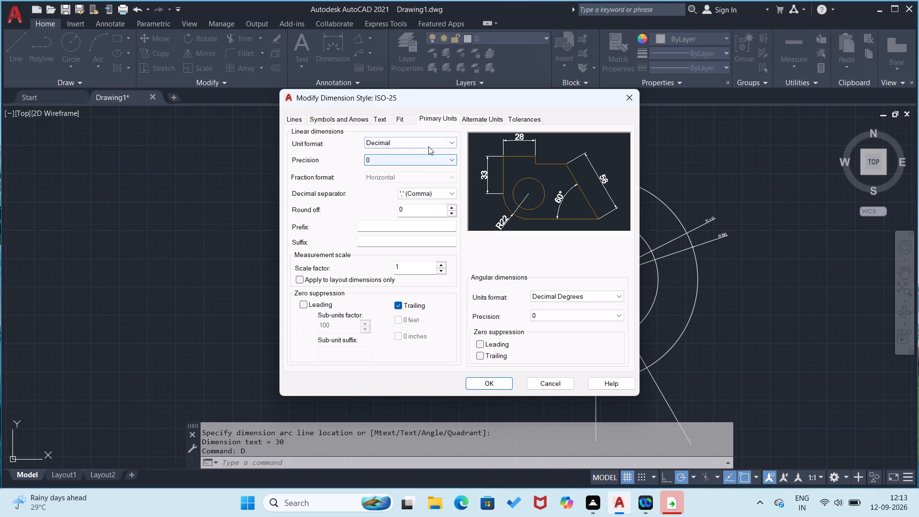
left_click(385, 121)
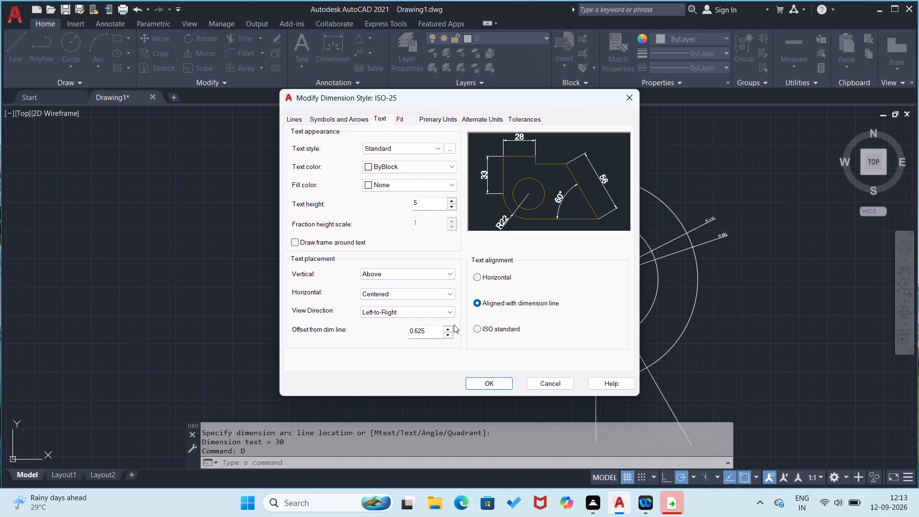
left_click(488, 382)
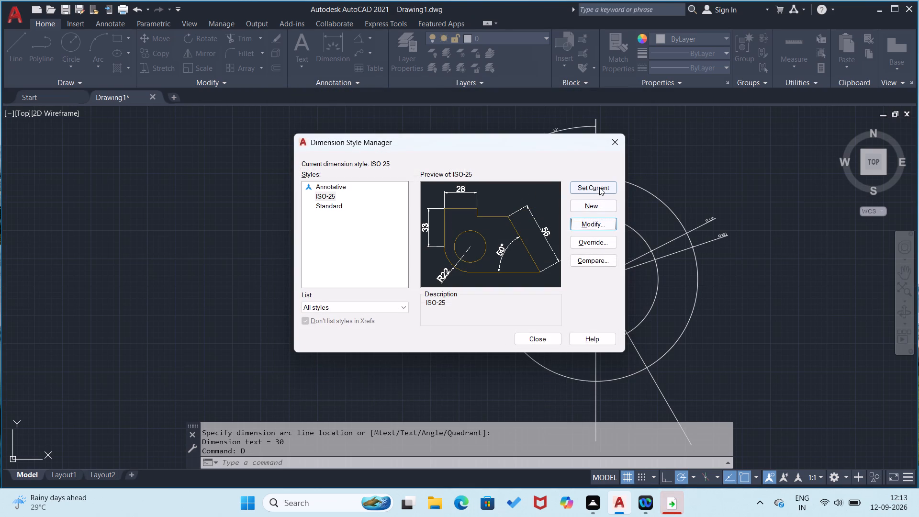
left_click(599, 187)
left_click(531, 338)
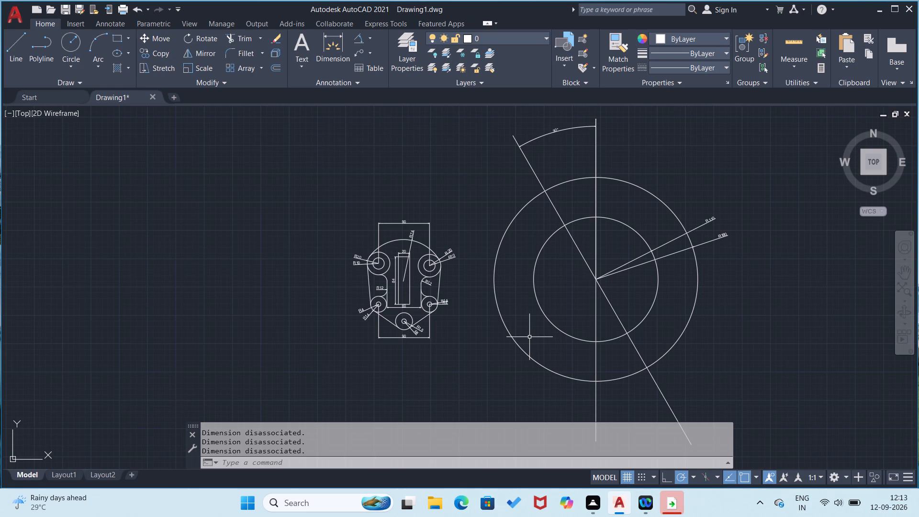
Draw a circle of radius 10 centred on the upper-left angled line, just outside the outer circle.
scroll(551, 151, "up", 3)
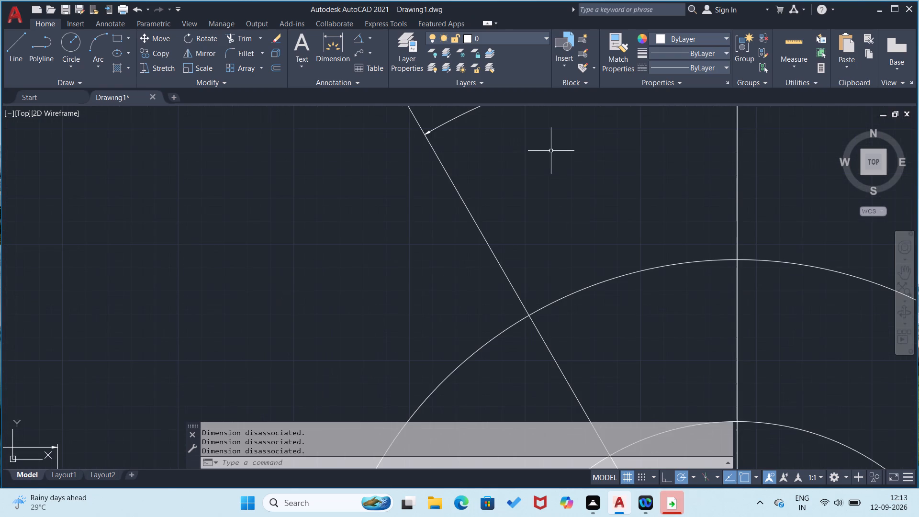
middle_click_drag(547, 188, 501, 377)
scroll(511, 367, "down", 4)
middle_click_drag(587, 350, 646, 146)
scroll(637, 177, "up", 2)
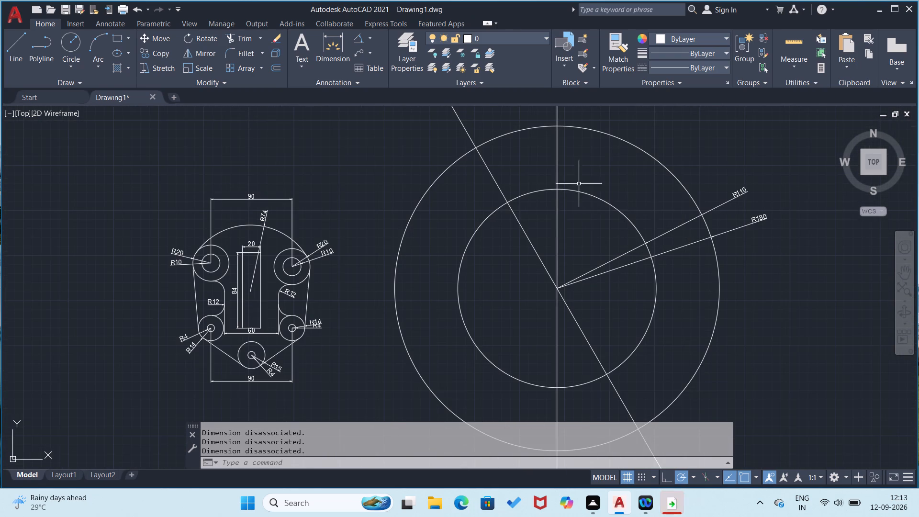
scroll(586, 176, "up", 1)
middle_click_drag(586, 176, 571, 248)
middle_click_drag(406, 179, 418, 240)
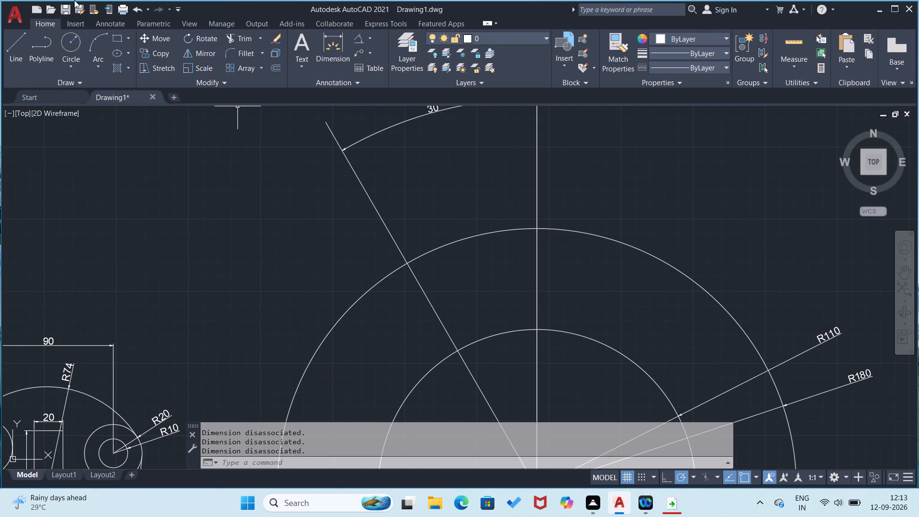
left_click(70, 41)
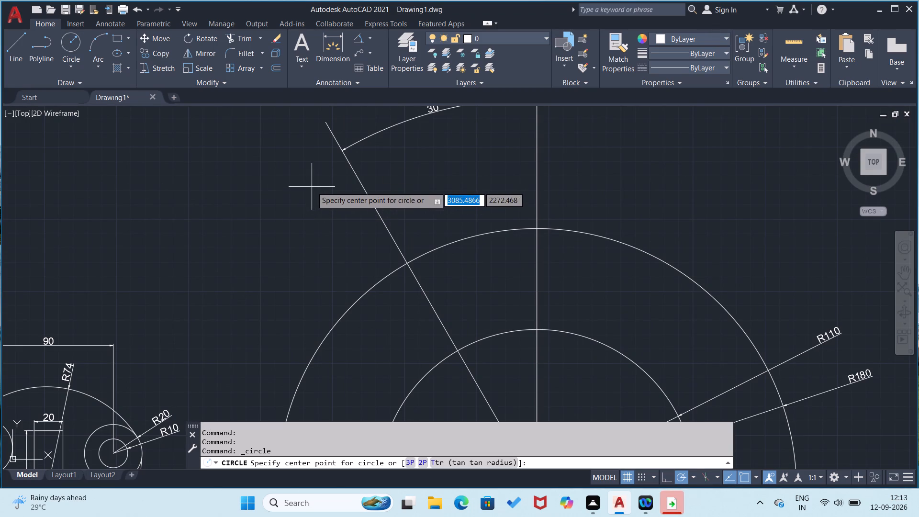
left_click(380, 217)
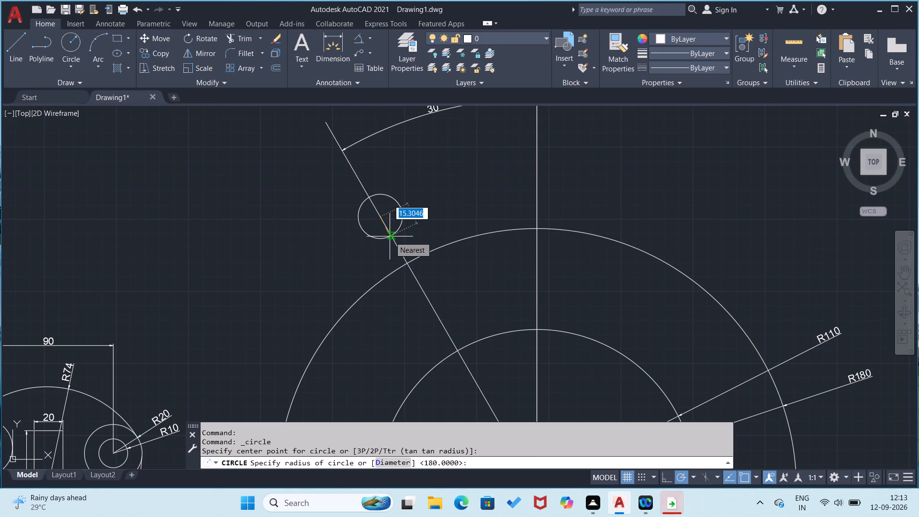
type("10")
key("Return")
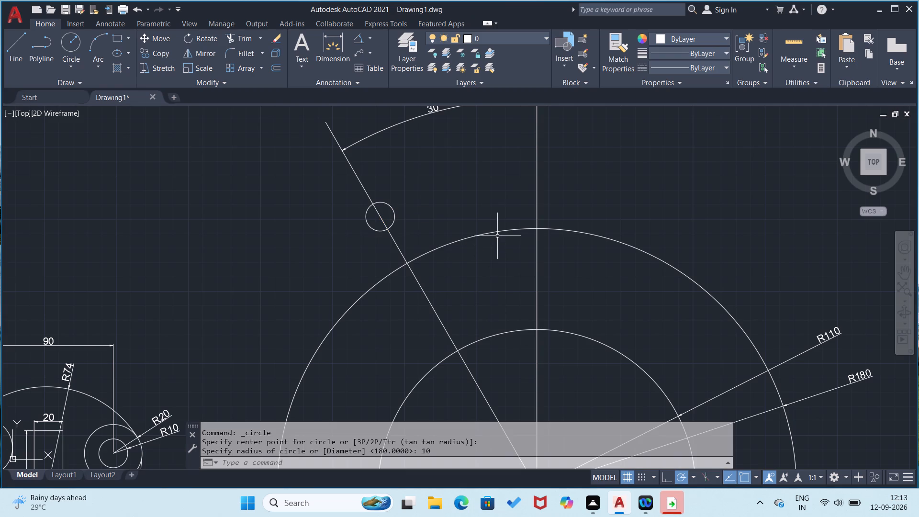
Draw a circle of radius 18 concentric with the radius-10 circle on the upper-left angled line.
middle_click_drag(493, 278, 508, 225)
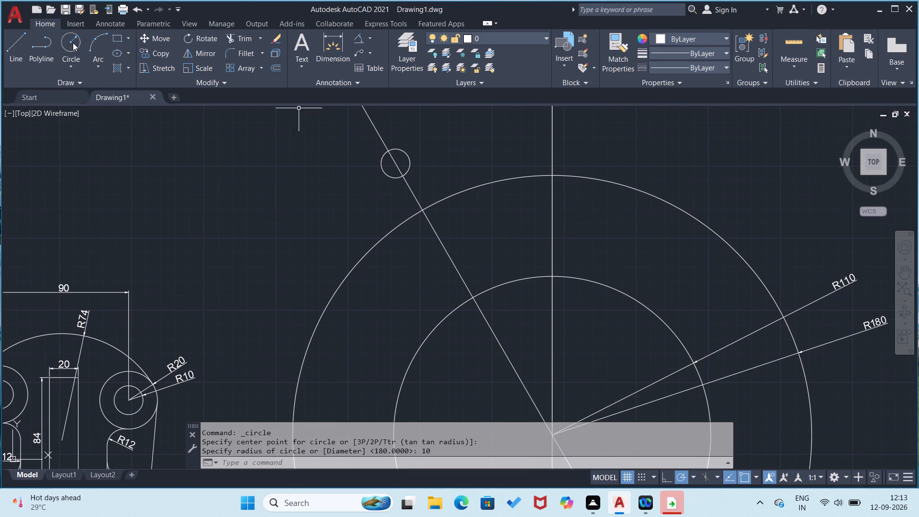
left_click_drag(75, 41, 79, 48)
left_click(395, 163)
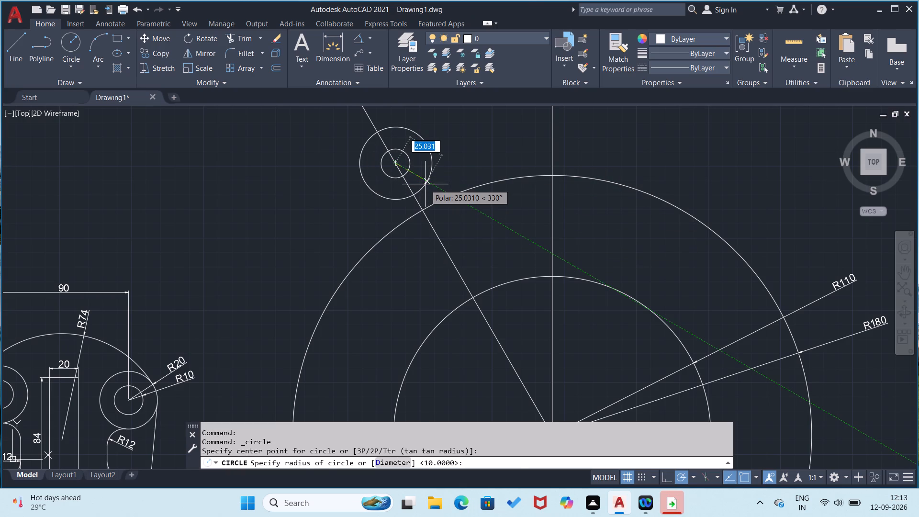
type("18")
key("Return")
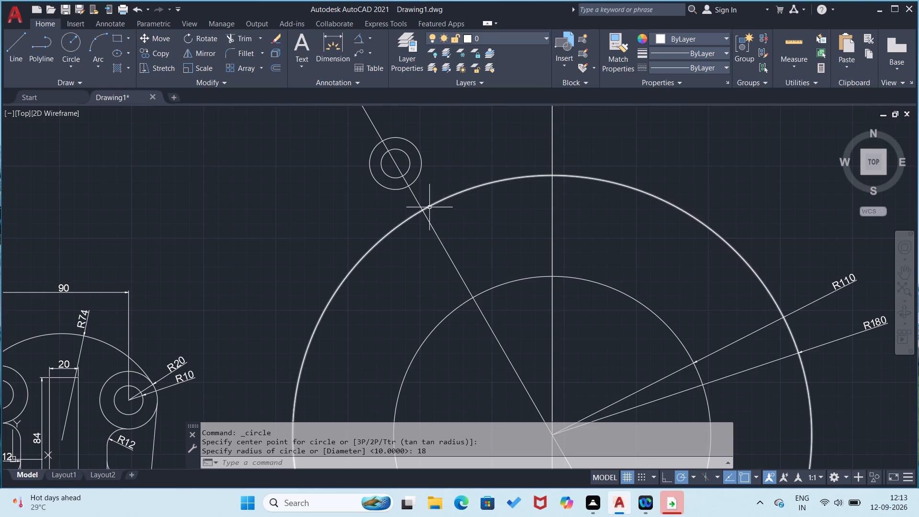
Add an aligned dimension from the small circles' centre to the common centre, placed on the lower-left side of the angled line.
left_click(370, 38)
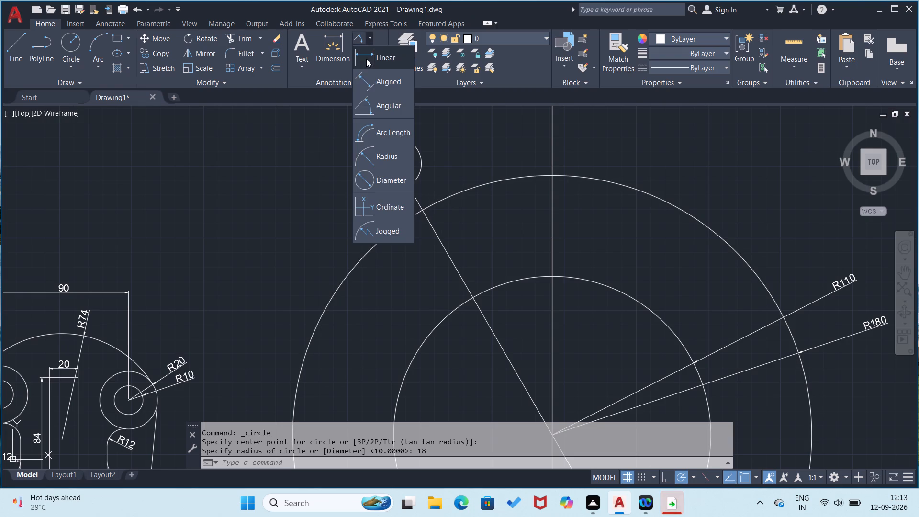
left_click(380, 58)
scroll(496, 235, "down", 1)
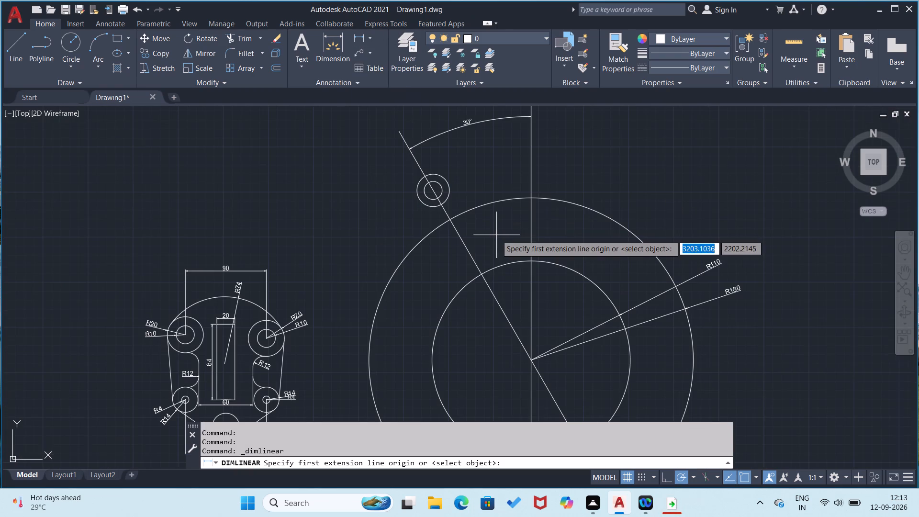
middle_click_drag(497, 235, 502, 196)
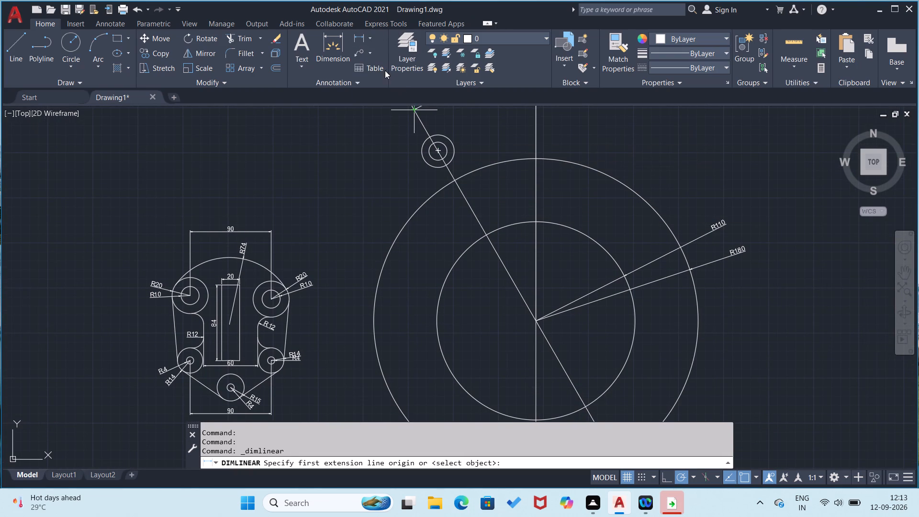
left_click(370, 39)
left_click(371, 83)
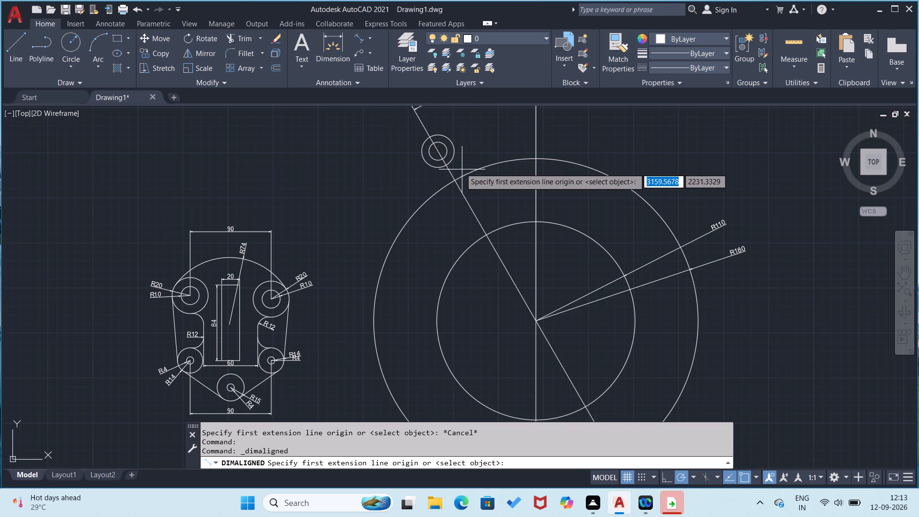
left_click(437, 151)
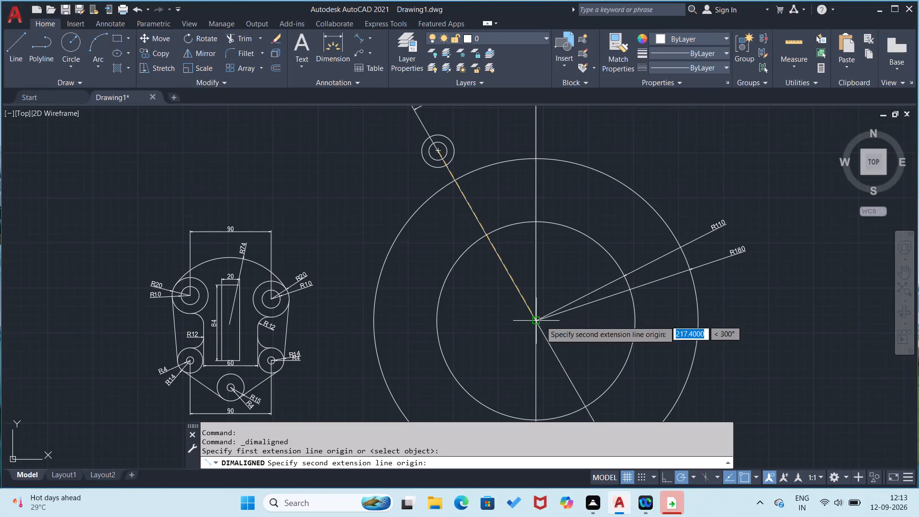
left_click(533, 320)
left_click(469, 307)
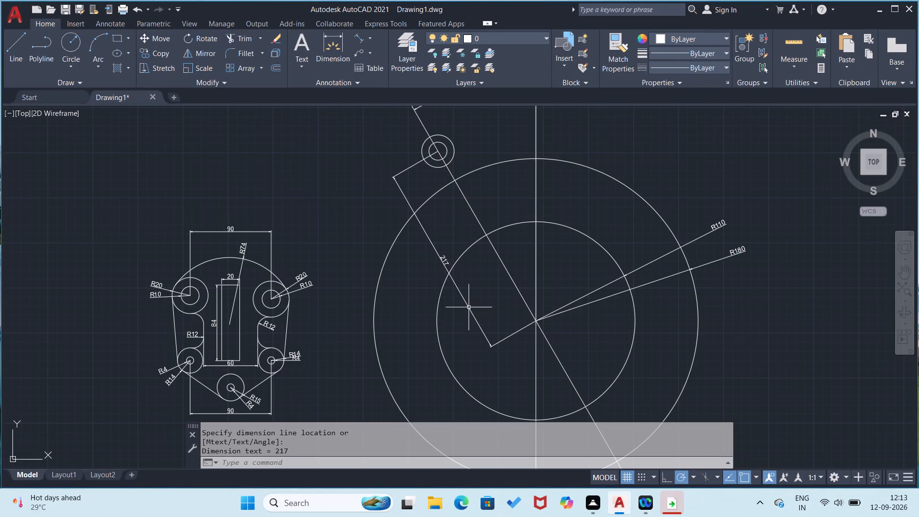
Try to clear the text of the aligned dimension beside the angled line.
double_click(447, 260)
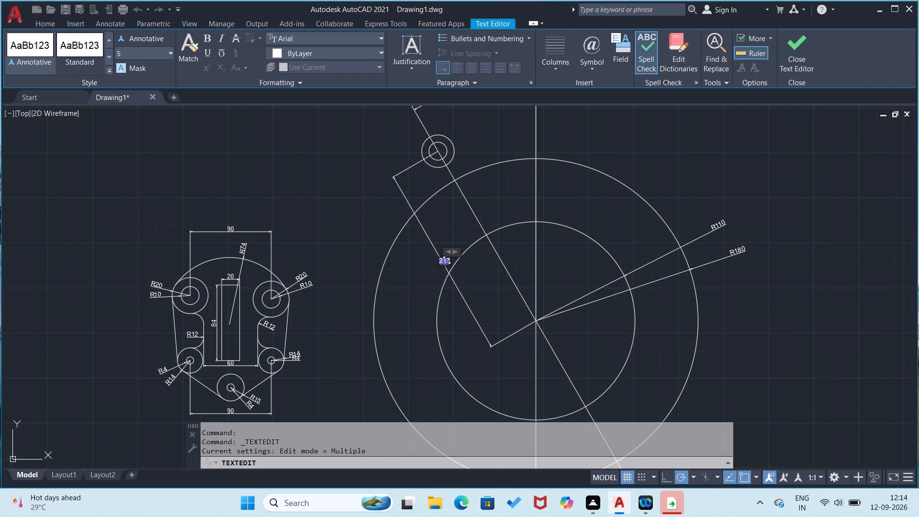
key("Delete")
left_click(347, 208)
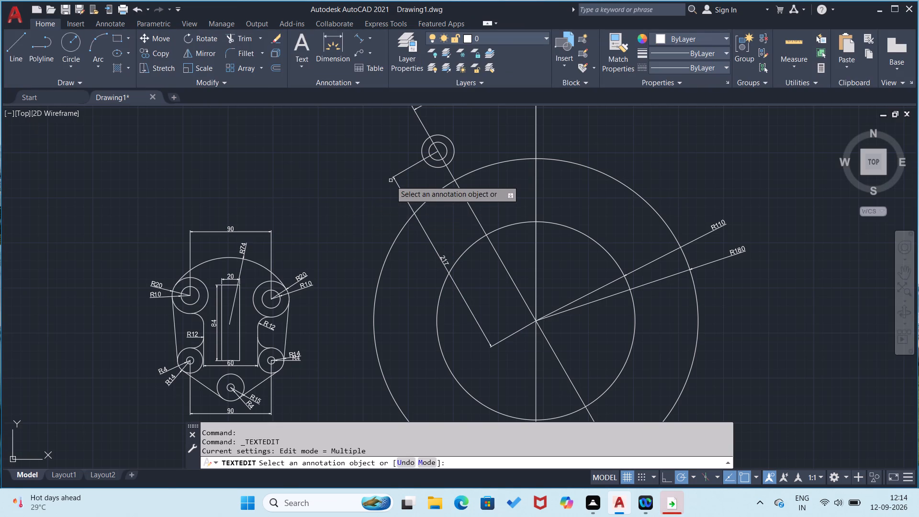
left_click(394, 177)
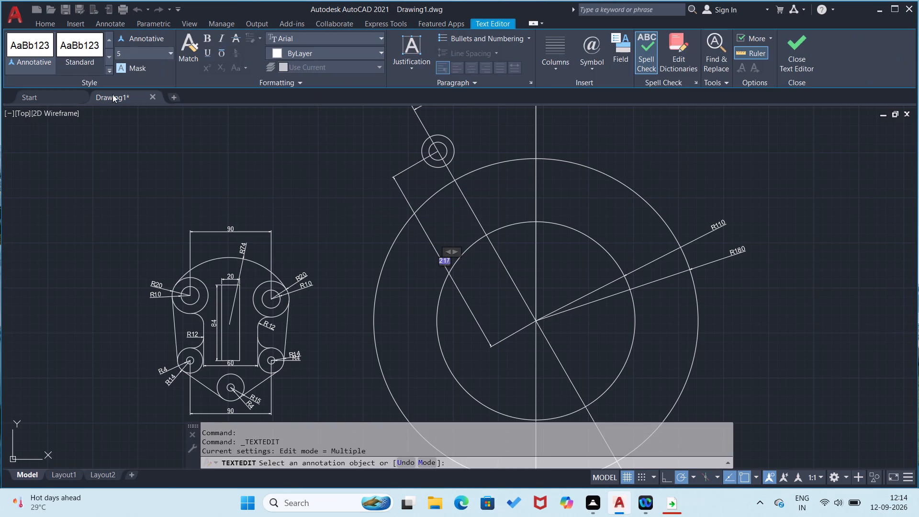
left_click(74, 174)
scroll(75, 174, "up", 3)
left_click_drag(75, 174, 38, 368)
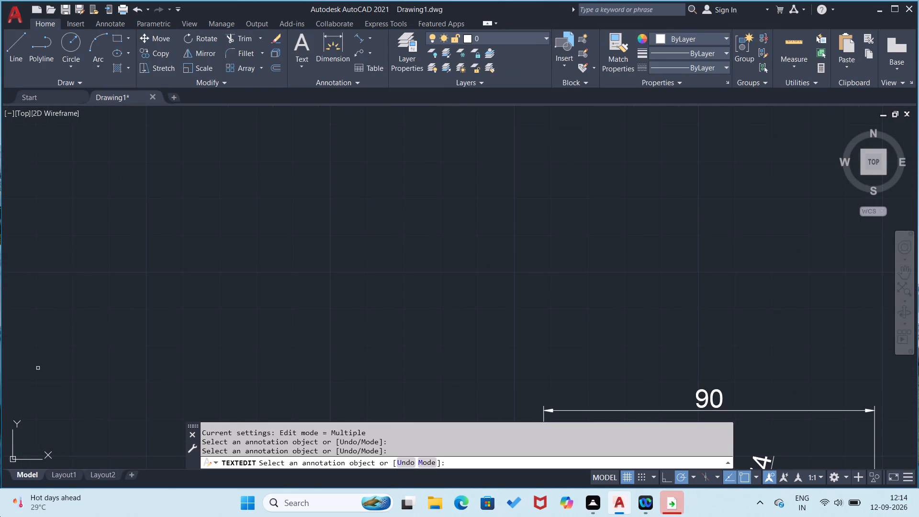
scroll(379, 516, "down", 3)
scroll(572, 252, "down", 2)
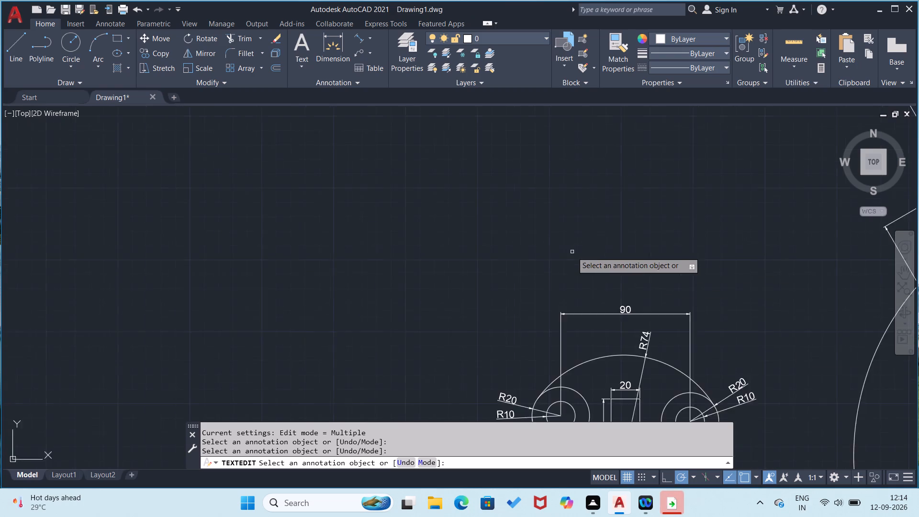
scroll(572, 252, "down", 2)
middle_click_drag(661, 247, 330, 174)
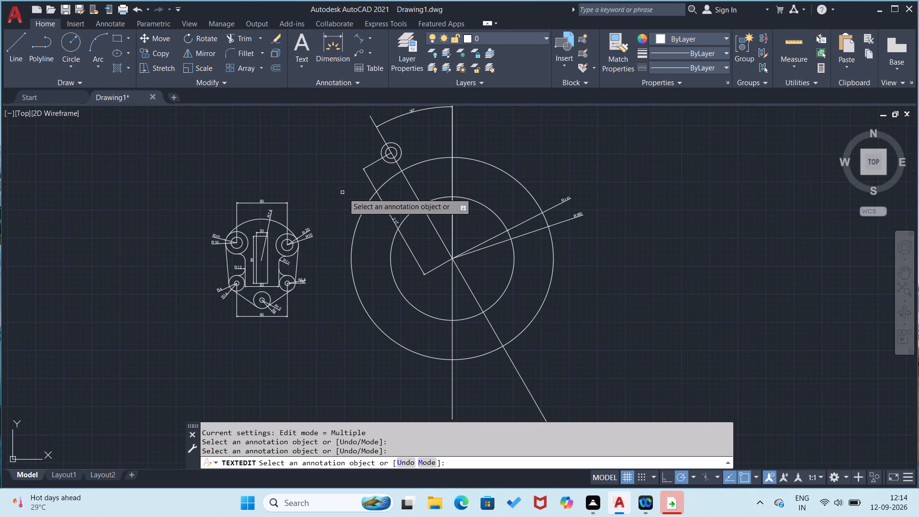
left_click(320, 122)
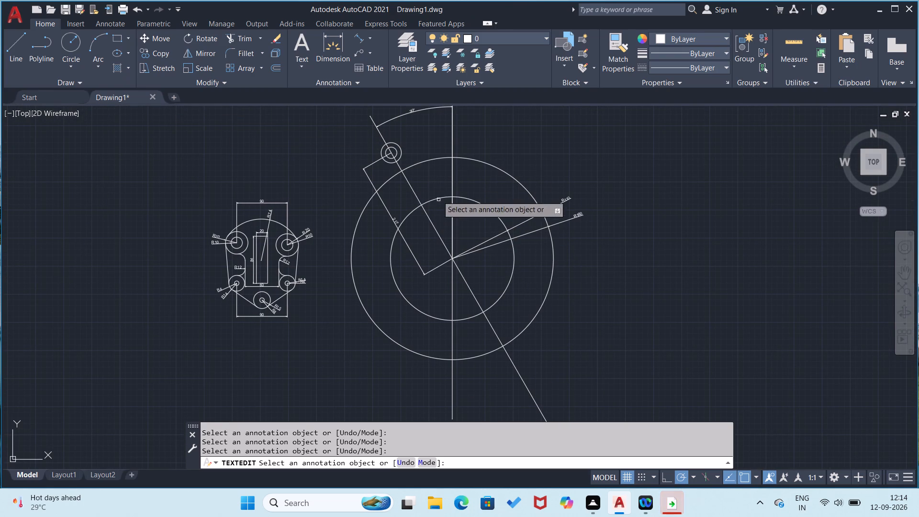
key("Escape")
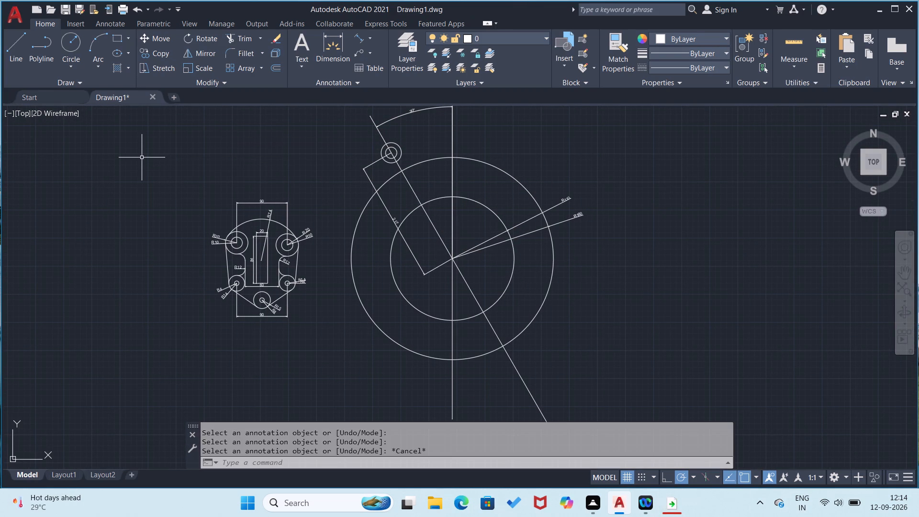
Erase the two large circles, the small circles, the upper-left angled line and the radius and aligned dimensions with one window selection.
middle_click_drag(295, 178, 292, 196)
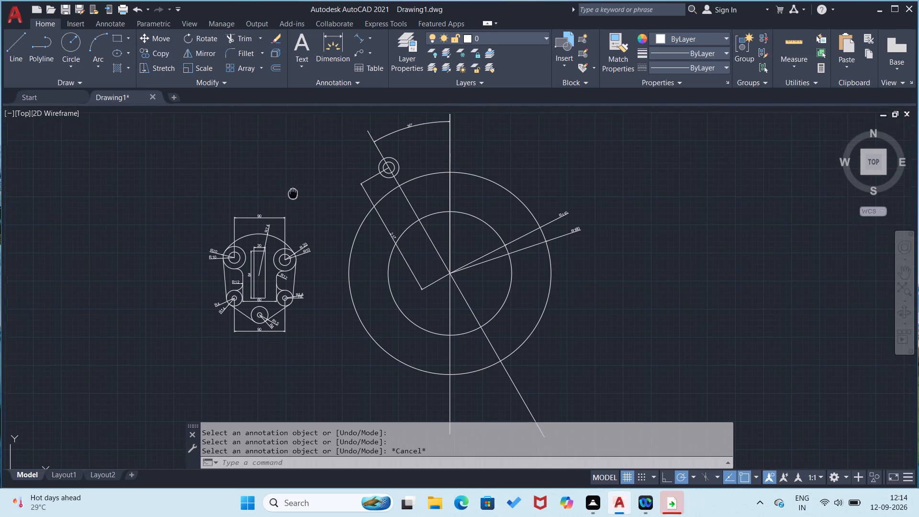
middle_click_drag(292, 196, 292, 202)
left_click(307, 121)
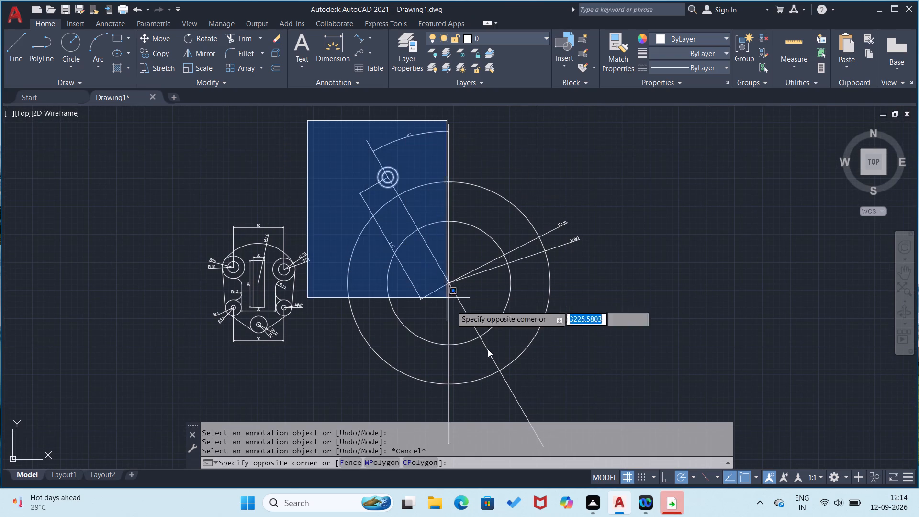
left_click(700, 427)
left_click(705, 421)
key("Delete")
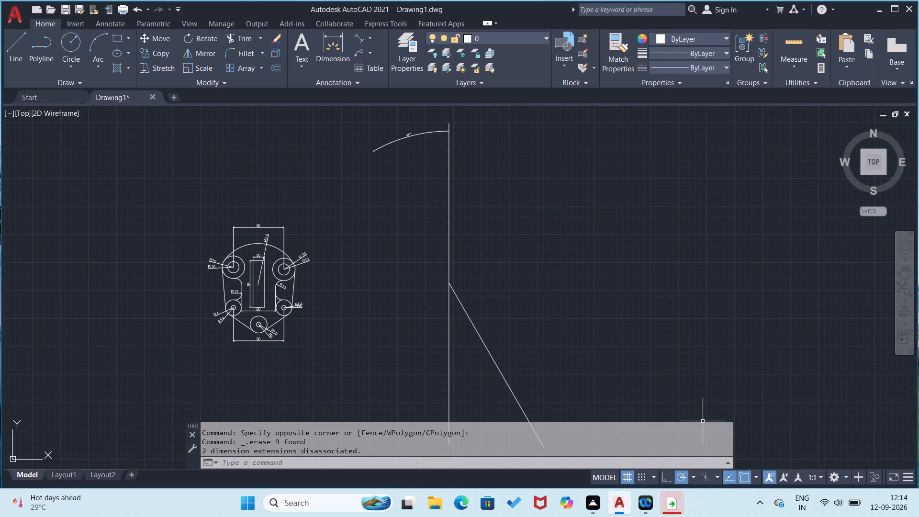
Draw a long horizontal line in the empty area to the right of the remaining lines of the old drawing.
middle_click_drag(662, 266, 658, 266)
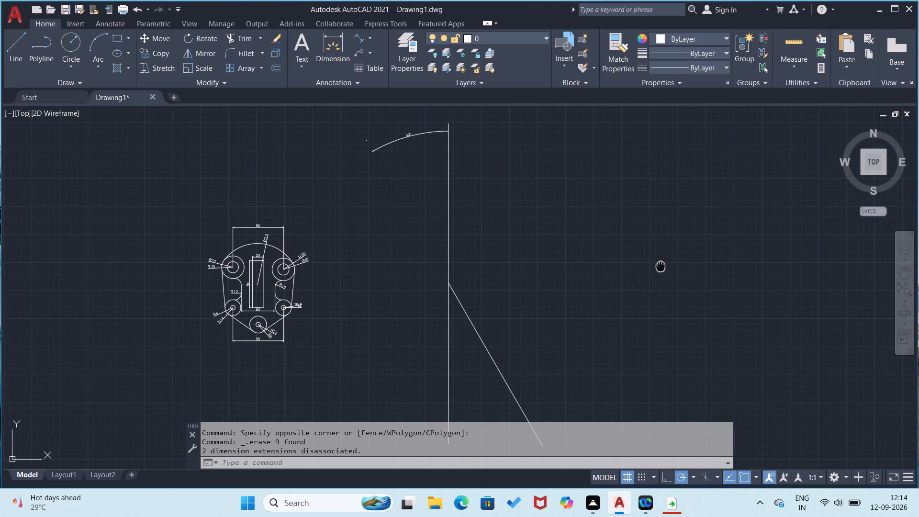
middle_click_drag(658, 266, 397, 270)
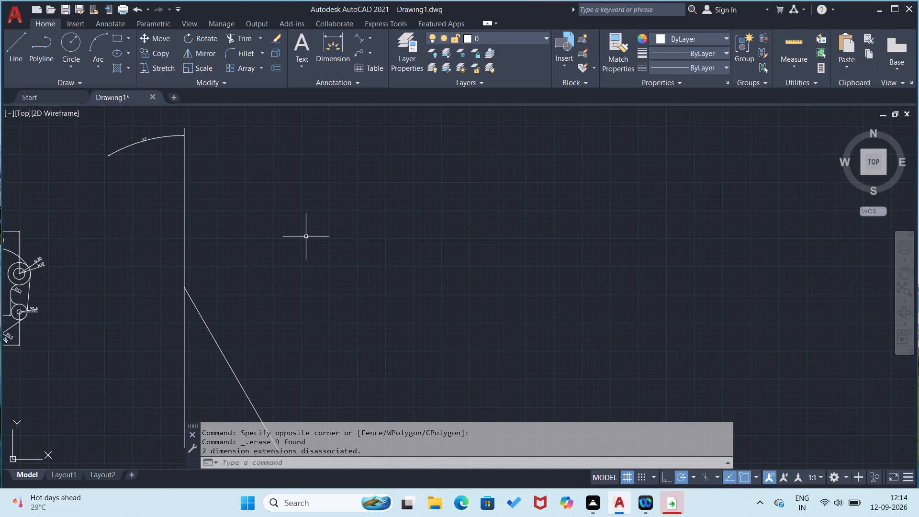
left_click(12, 49)
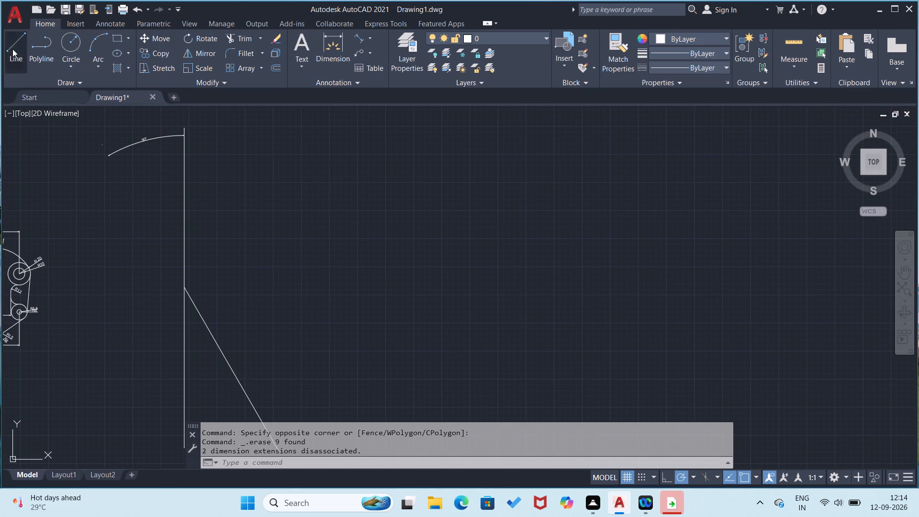
left_click(509, 286)
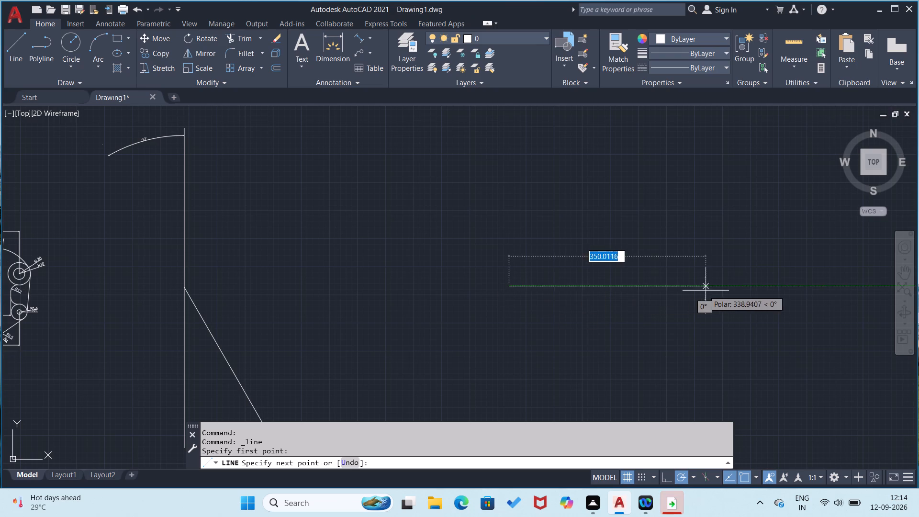
left_click(816, 286)
right_click(816, 288)
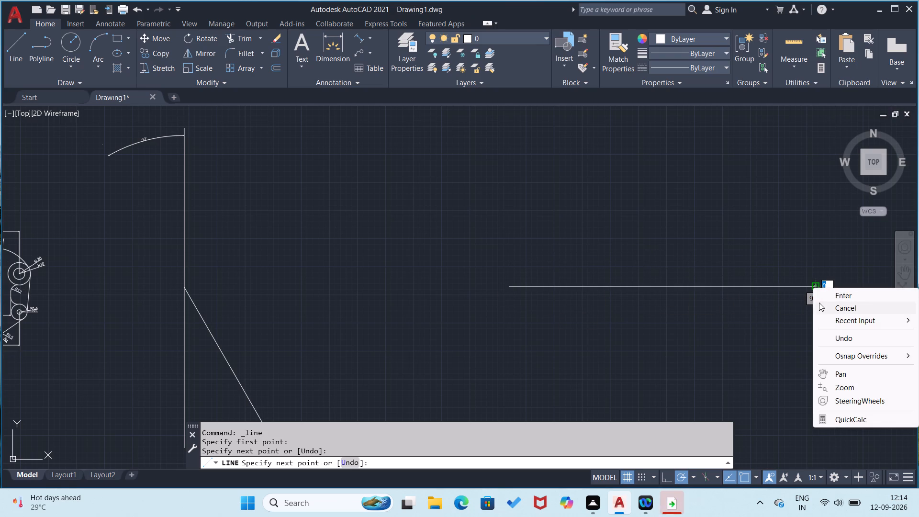
left_click(829, 296)
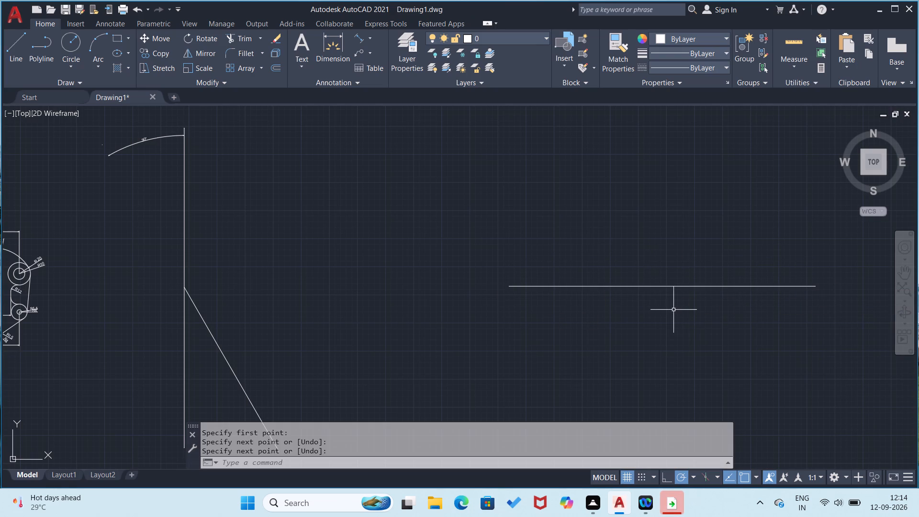
Draw a vertical line about 555 long that passes through the midpoint of the horizontal line and extends above and below it.
left_click(9, 38)
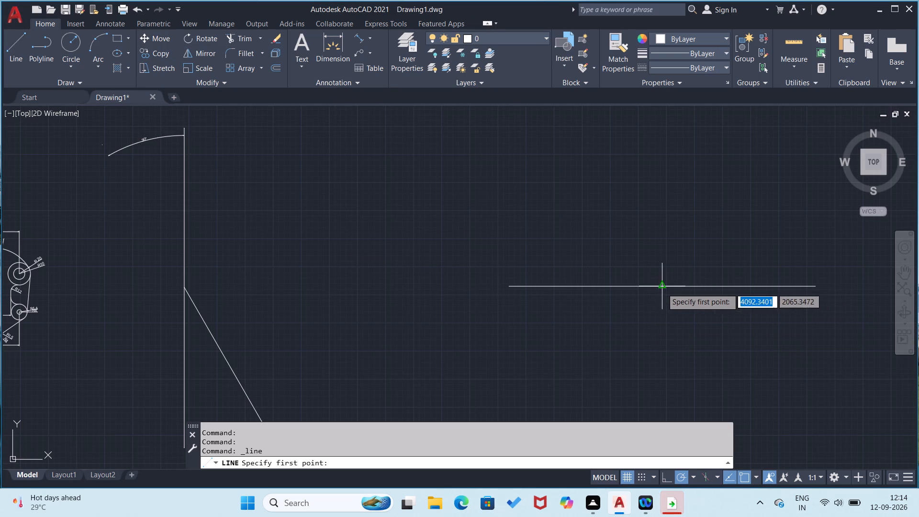
left_click(661, 288)
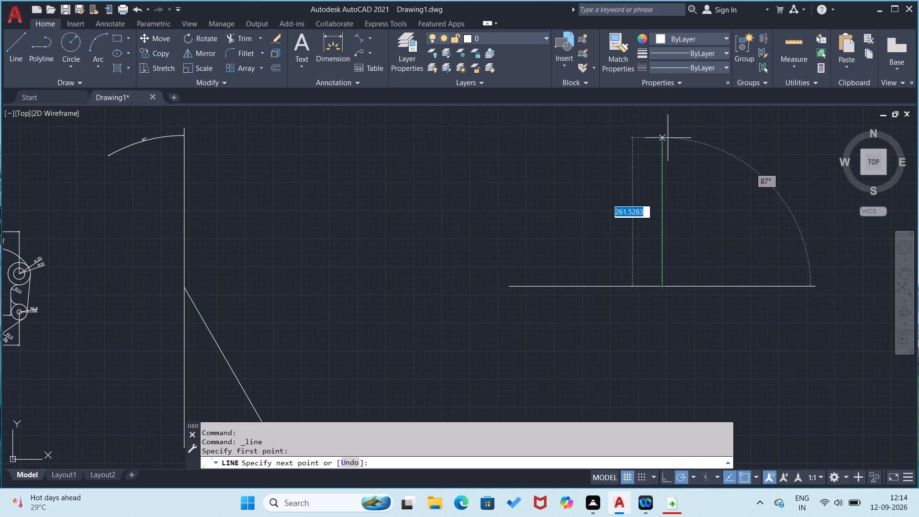
left_click(663, 124)
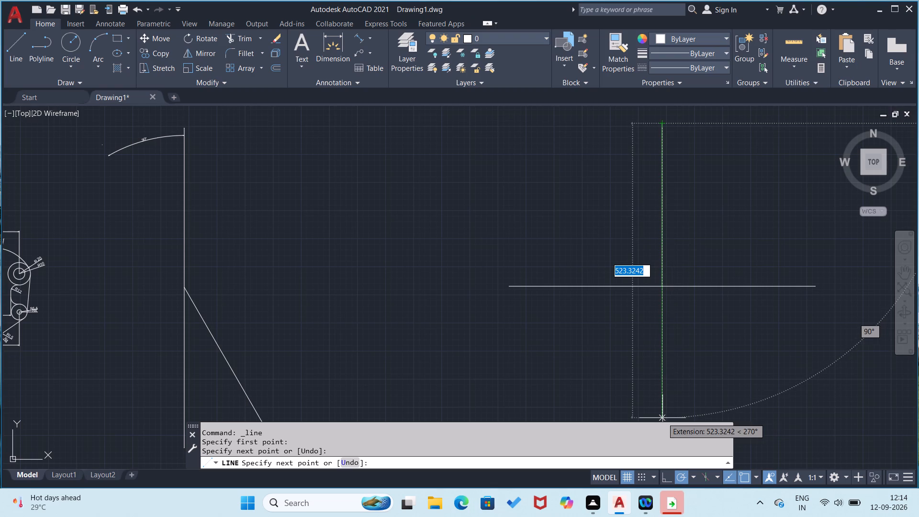
middle_click_drag(661, 418, 661, 354)
scroll(660, 359, "up", 1)
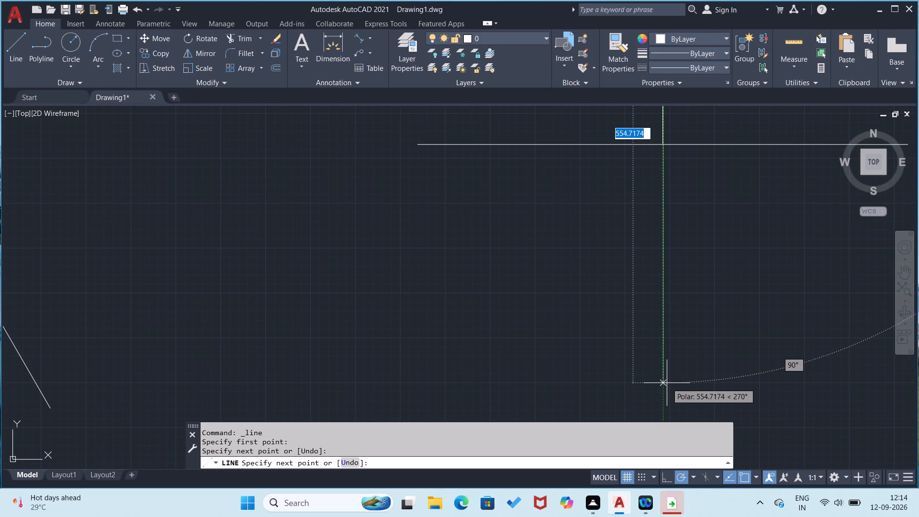
left_click(667, 383)
right_click(667, 383)
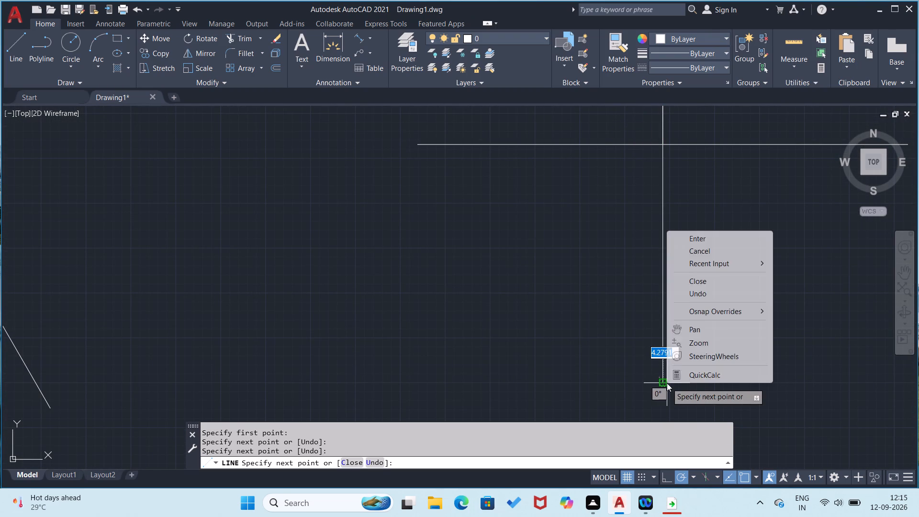
left_click(709, 241)
Review the primary units and text settings of the ISO-25 dimension style, keep Decimal as unit format, and set the style current.
type("d")
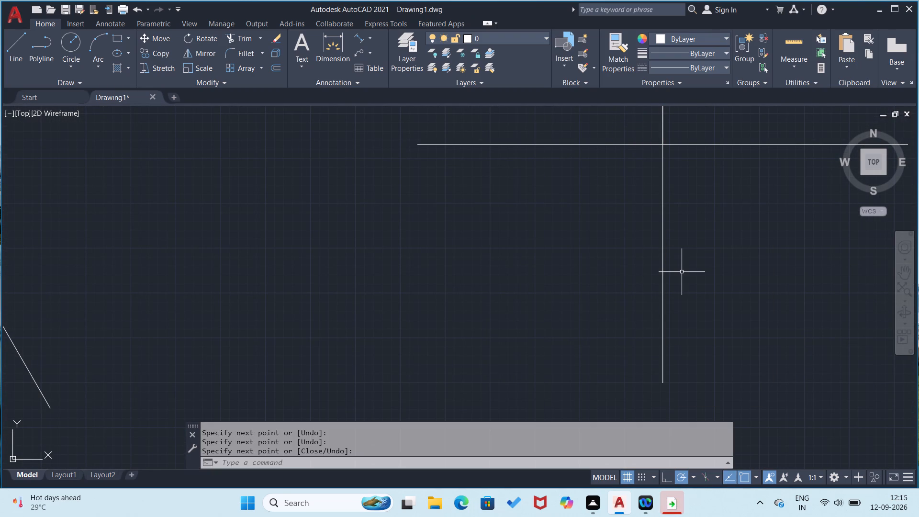
key("space")
left_click(590, 210)
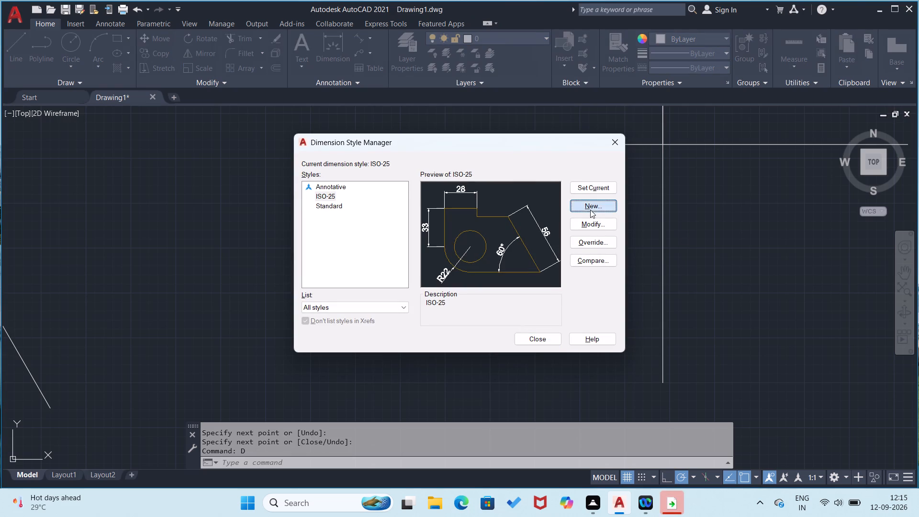
left_click(571, 190)
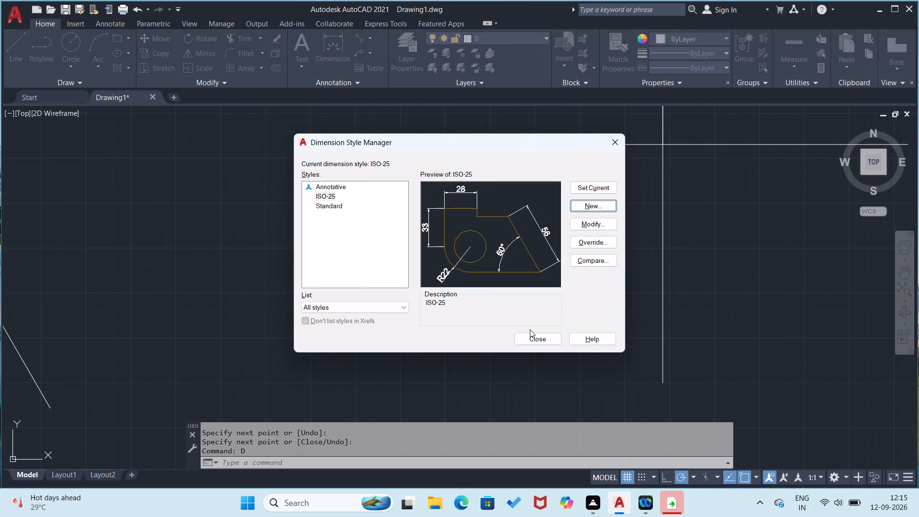
left_click(596, 219)
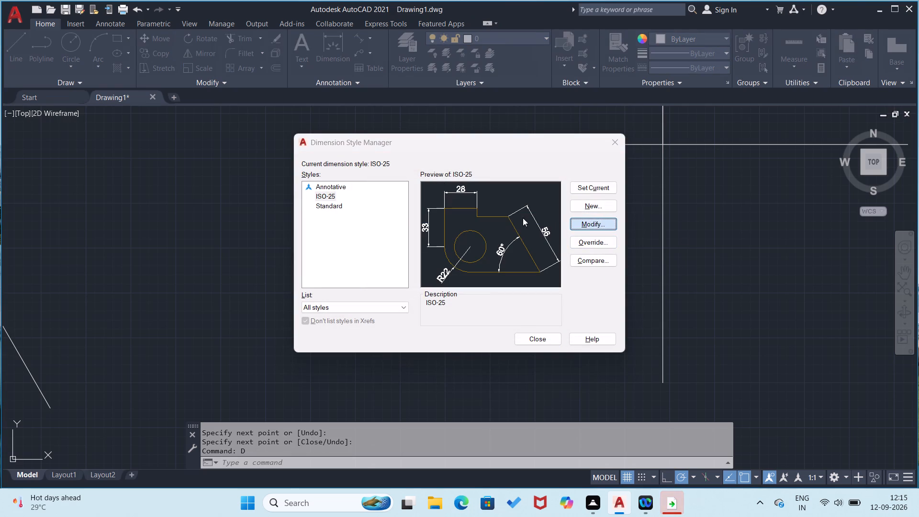
left_click(443, 115)
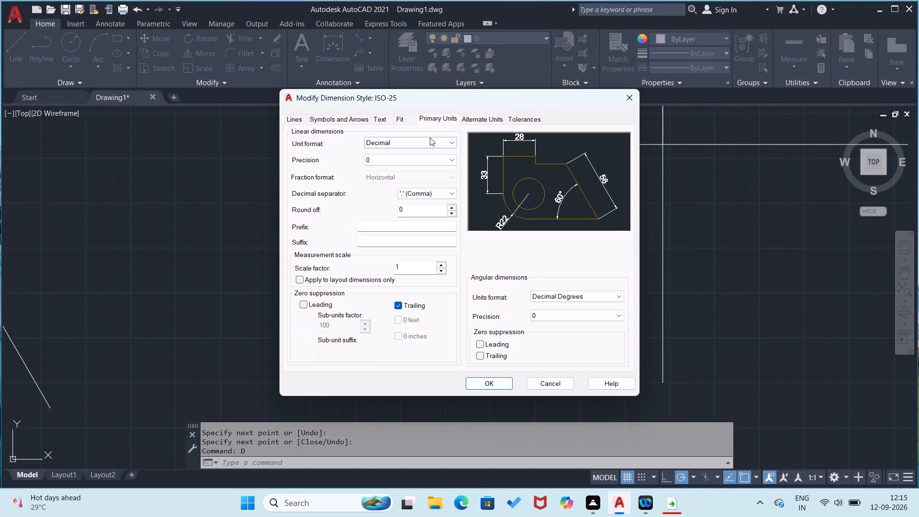
left_click(453, 142)
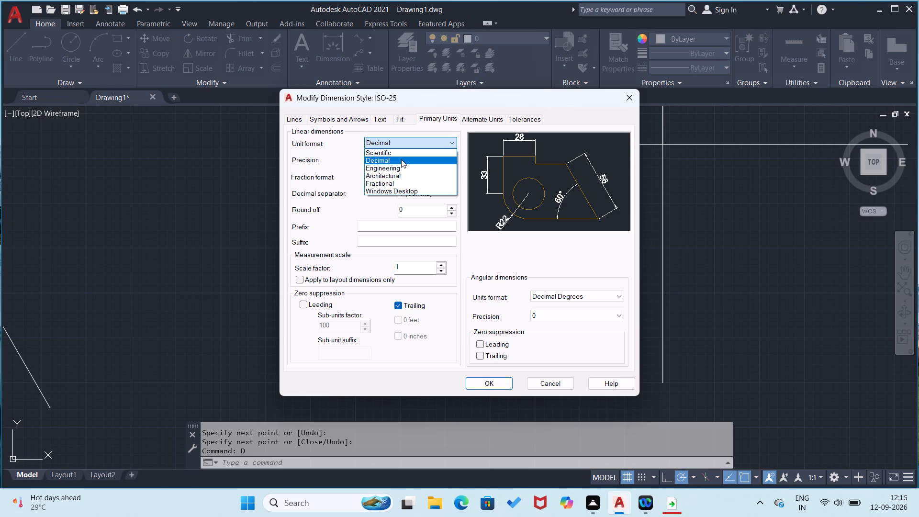
left_click(374, 160)
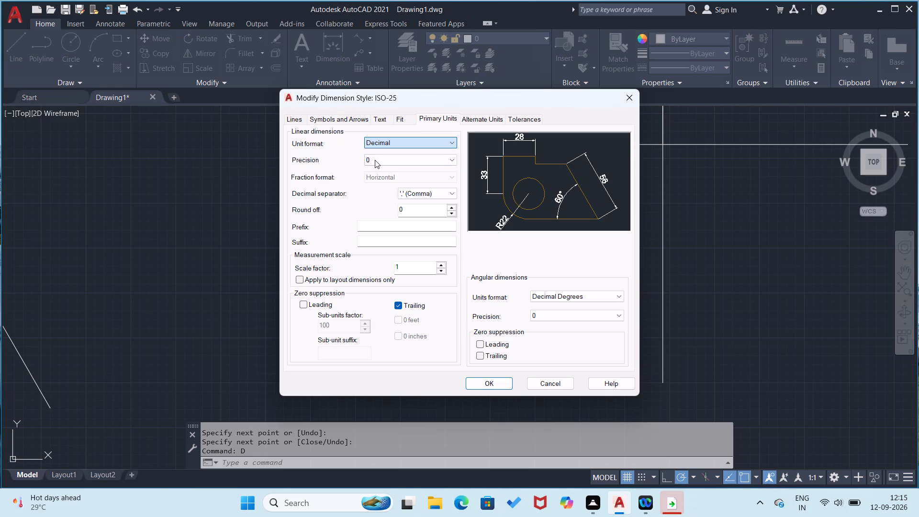
left_click(384, 121)
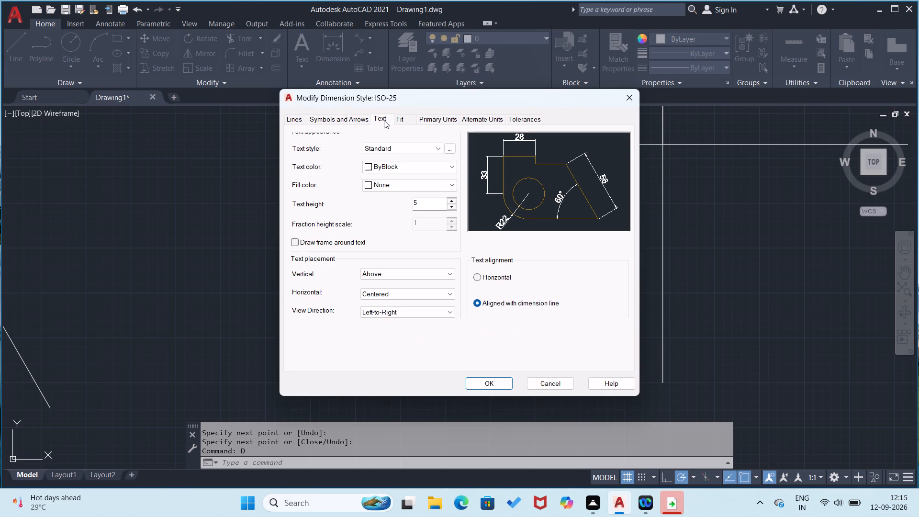
left_click(486, 383)
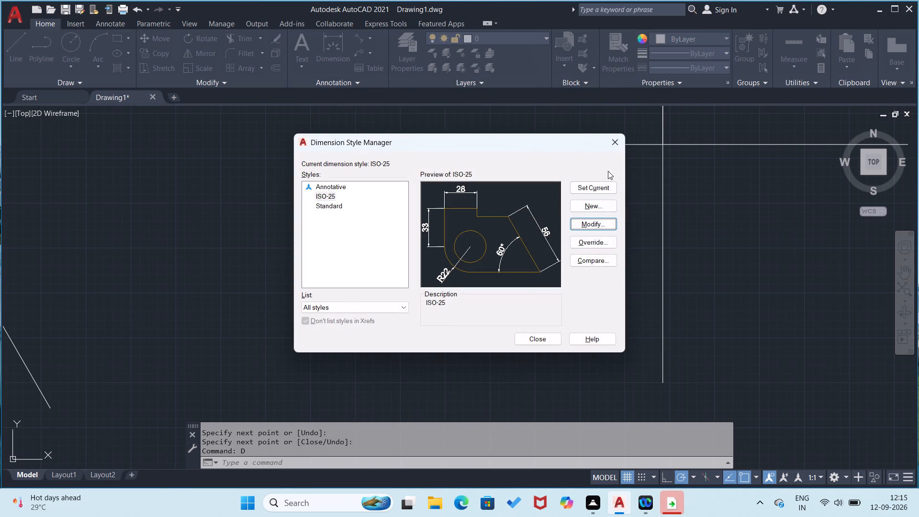
left_click(594, 192)
left_click(538, 340)
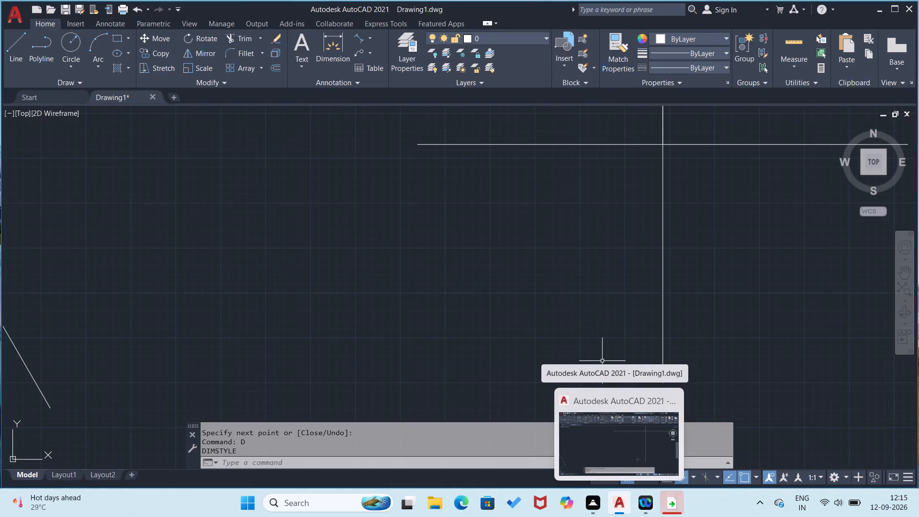
Erase the leftover arc, vertical line and angled line of the old drawing with one window selection.
scroll(613, 335, "down", 2)
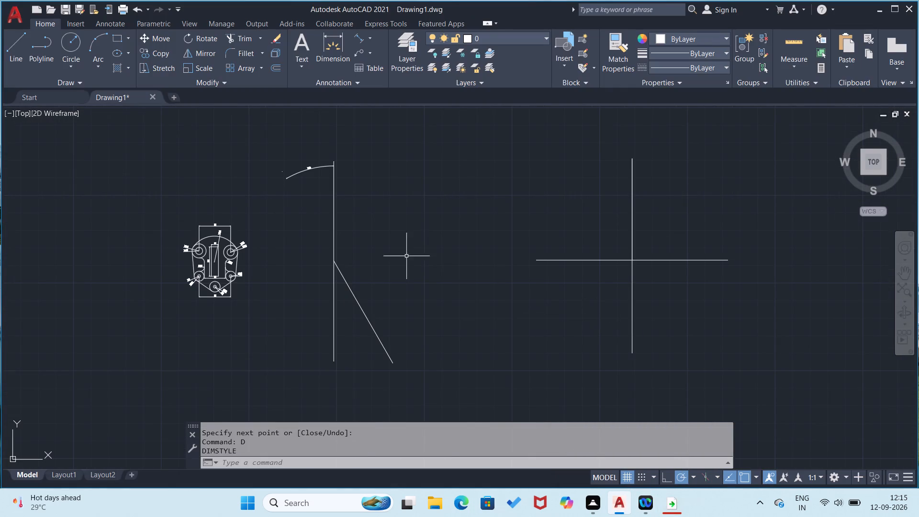
left_click(263, 137)
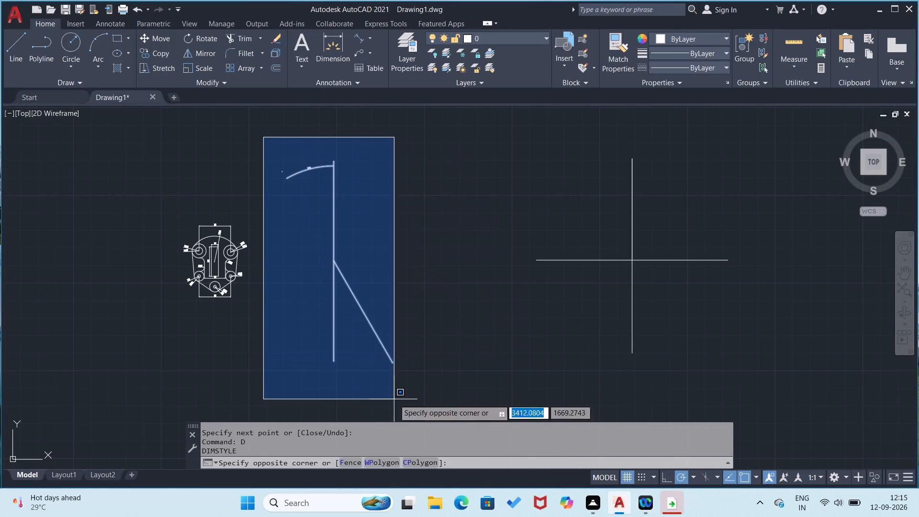
left_click(460, 410)
key("Delete")
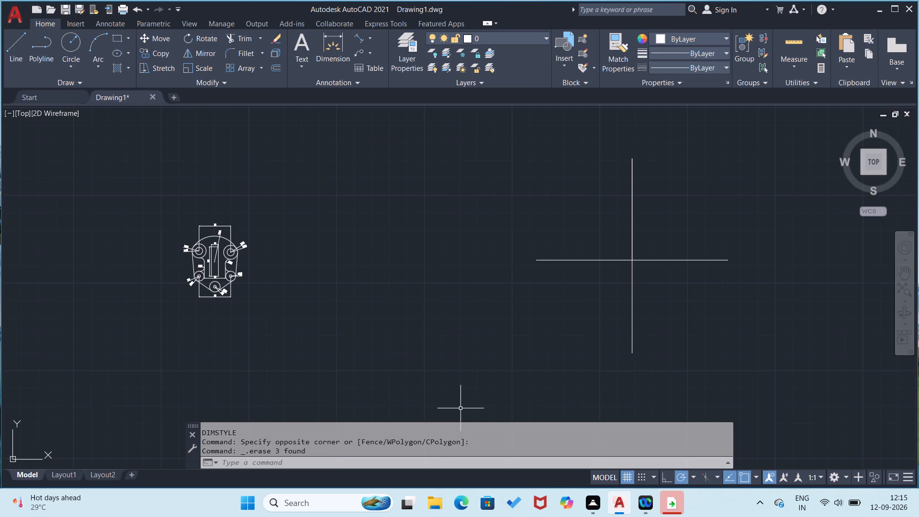
Draw a closed rectangle of lines, about 546 wide and 555 high, through the endpoints of both centre lines.
left_click(17, 50)
left_click(534, 263)
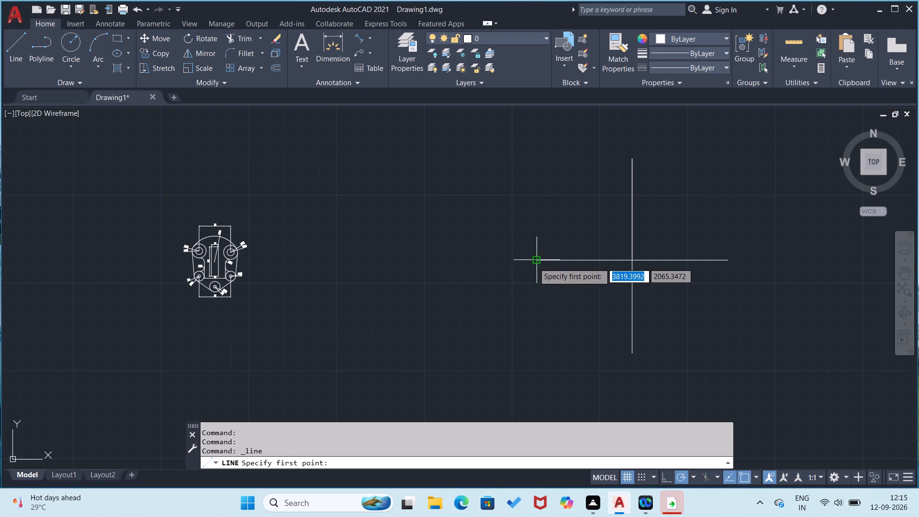
left_click(536, 160)
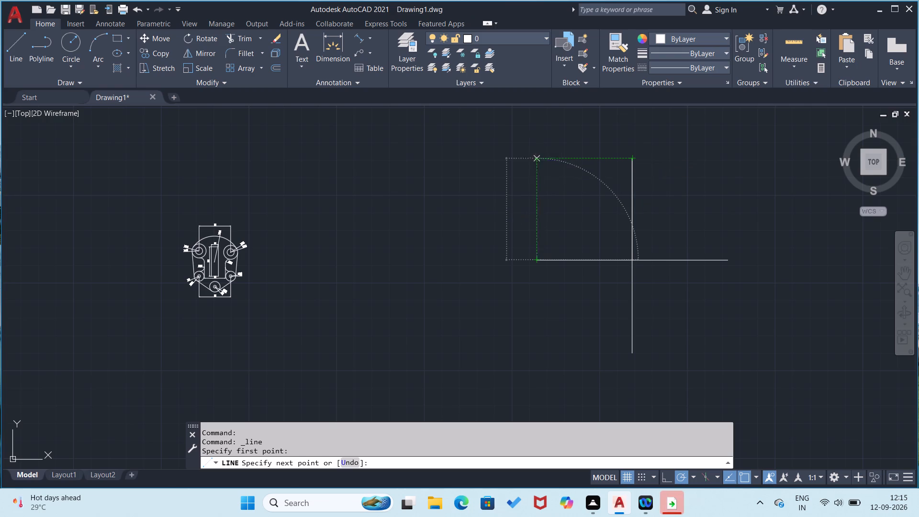
left_click(633, 161)
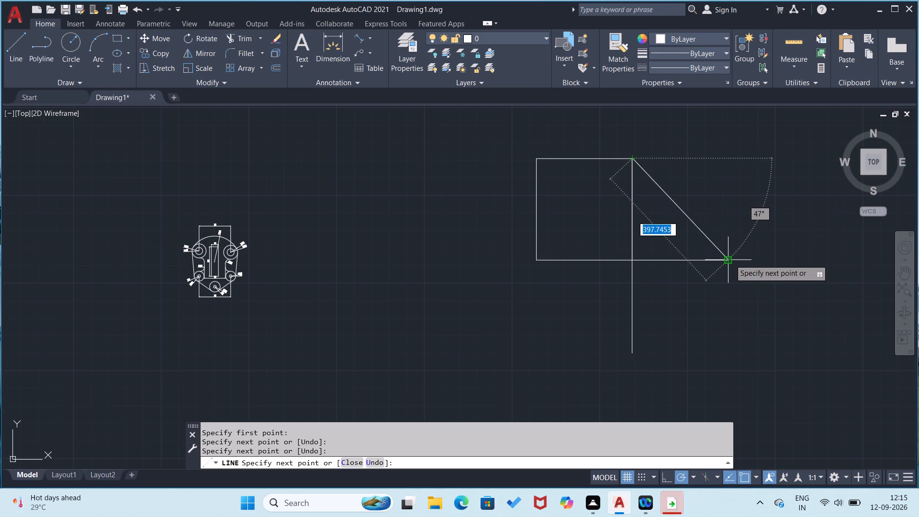
left_click(727, 157)
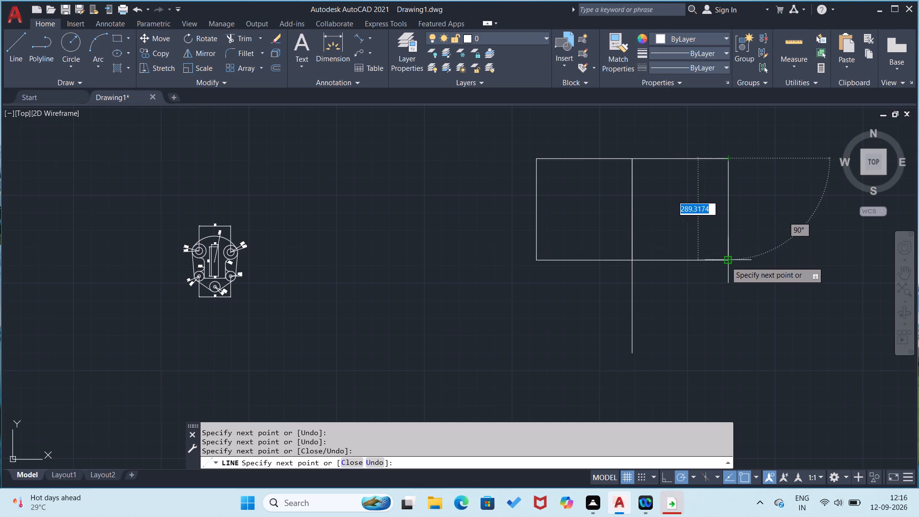
left_click(726, 261)
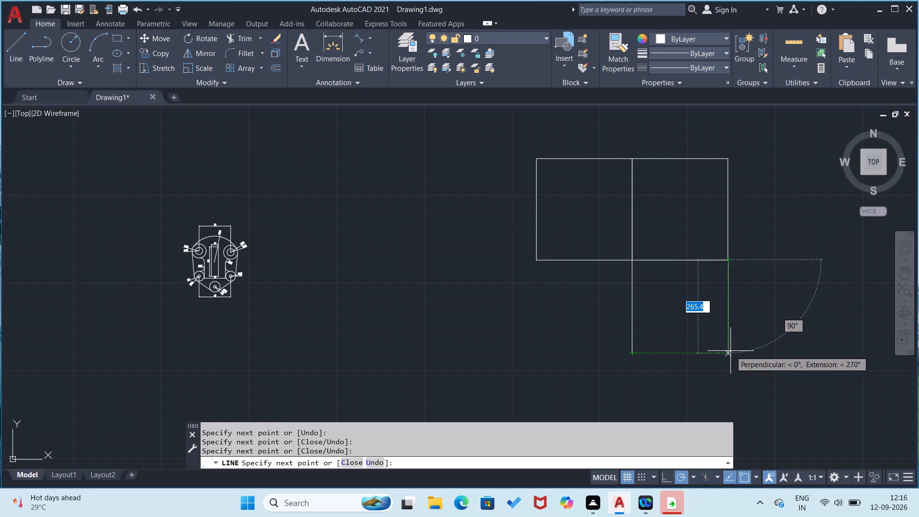
left_click(730, 351)
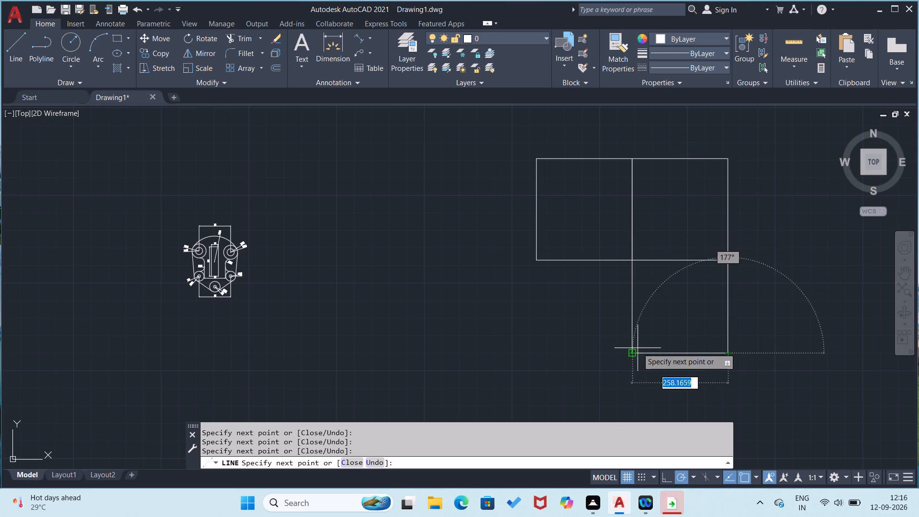
left_click(630, 354)
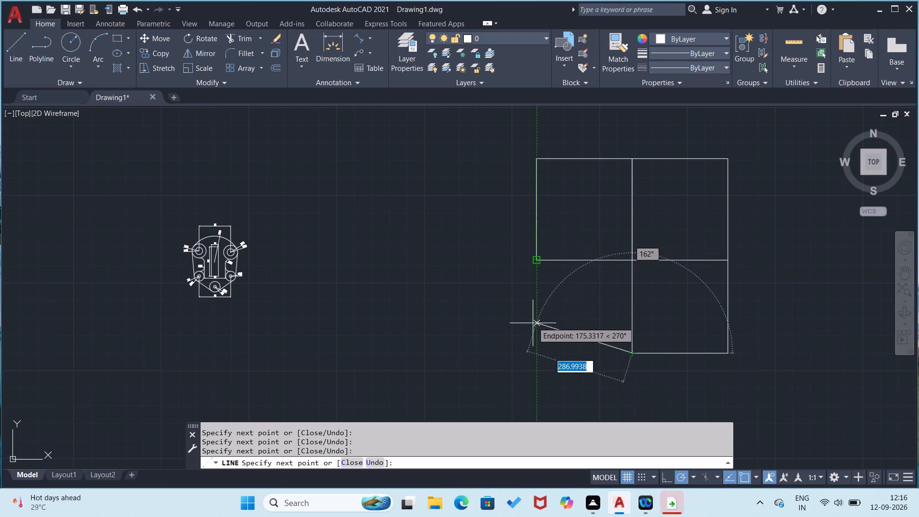
left_click(538, 351)
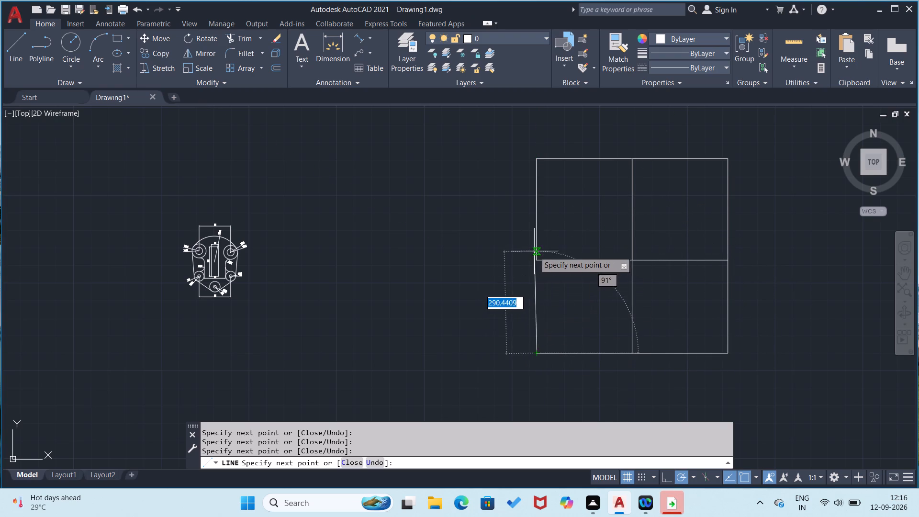
left_click(534, 258)
right_click(534, 258)
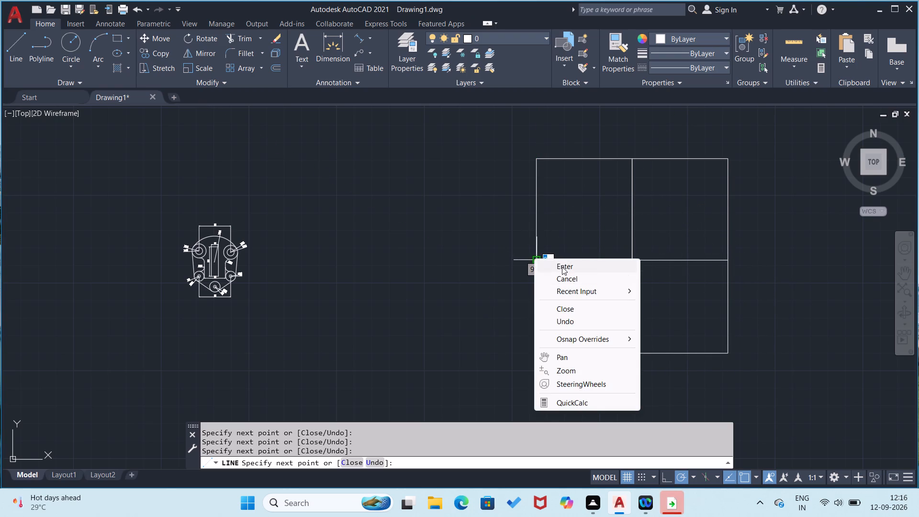
left_click(562, 267)
Draw a circle of radius 100 centred on the intersection of the centre lines.
left_click(67, 42)
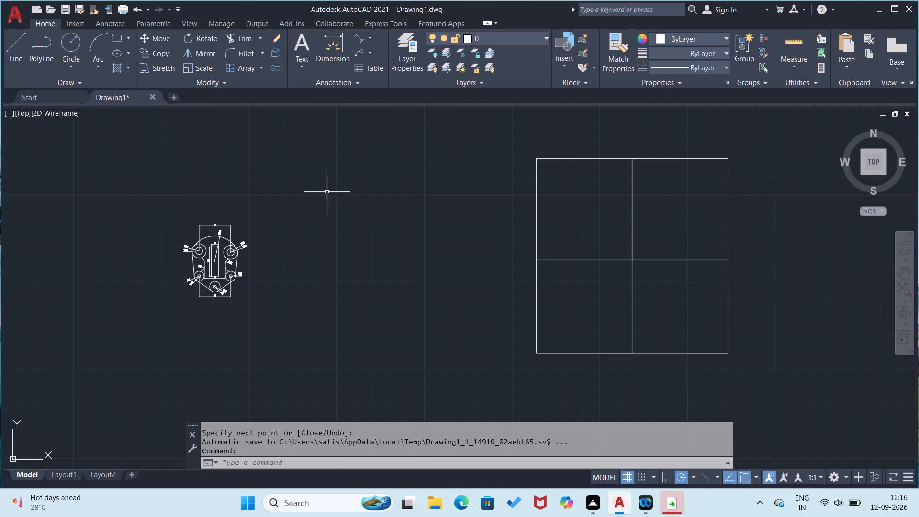
left_click(72, 39)
left_click(631, 260)
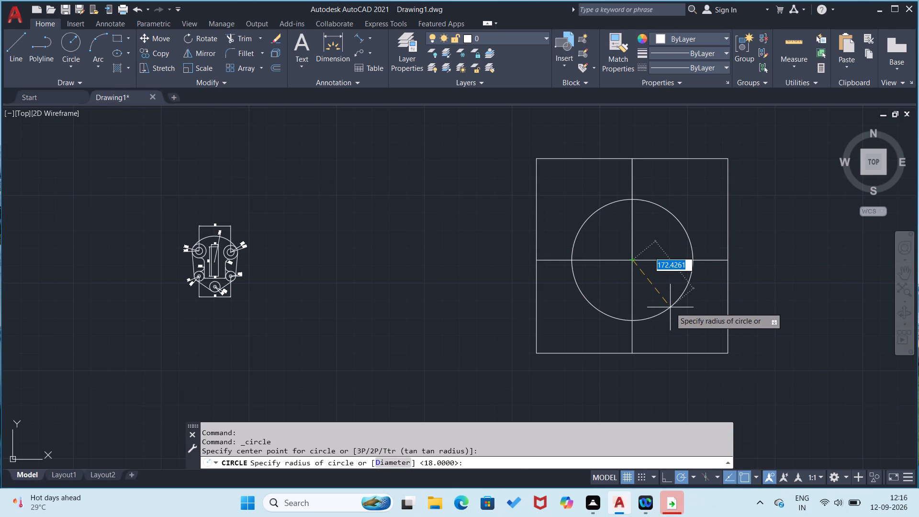
type("100")
key("Return")
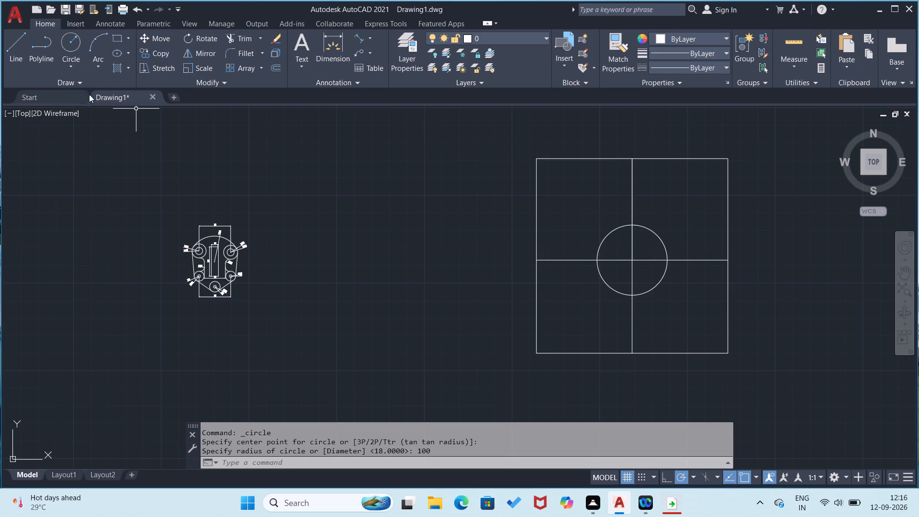
Draw a concentric circle of radius 200 around the first circle at the centre line intersection.
left_click(16, 54)
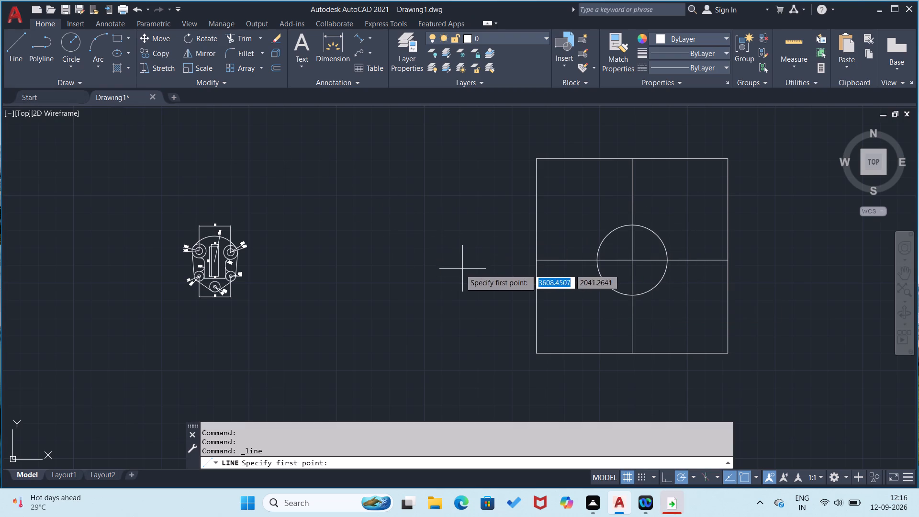
left_click(74, 43)
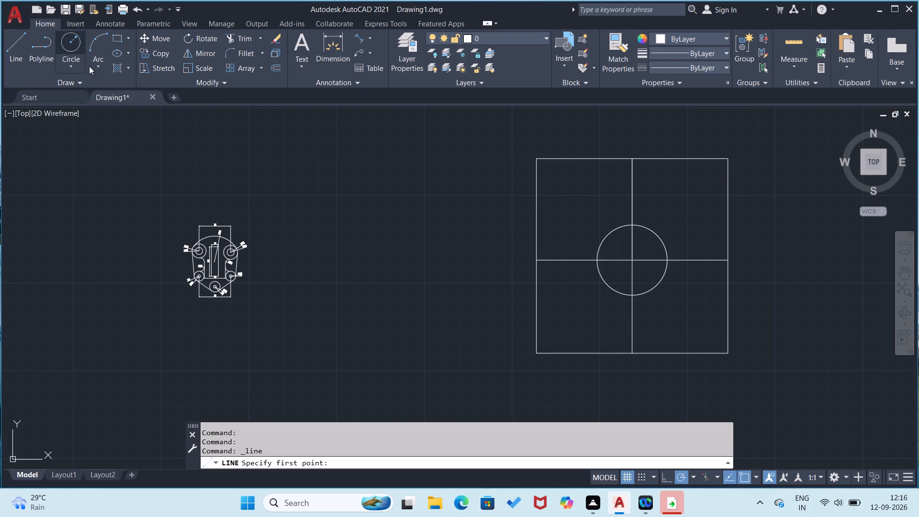
left_click(629, 258)
type("20")
key("BackSpace")
key("BackSpace")
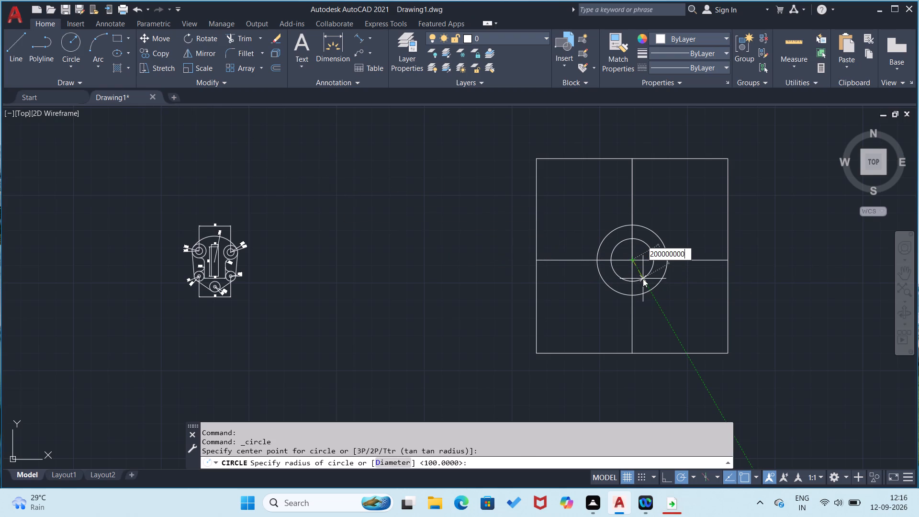
key("BackSpace")
key("BackSpace")
key("BackSpace")
key("BackSpace")
key("BackSpace")
key("BackSpace")
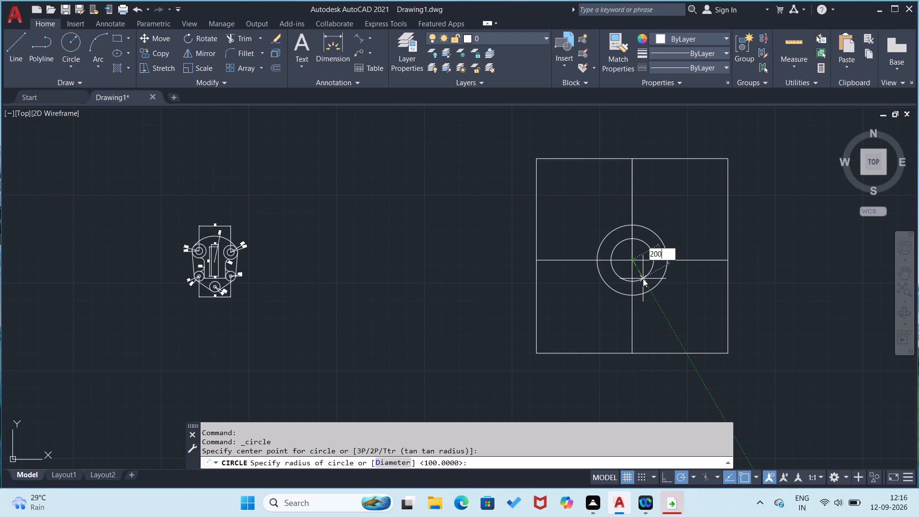
key("Return")
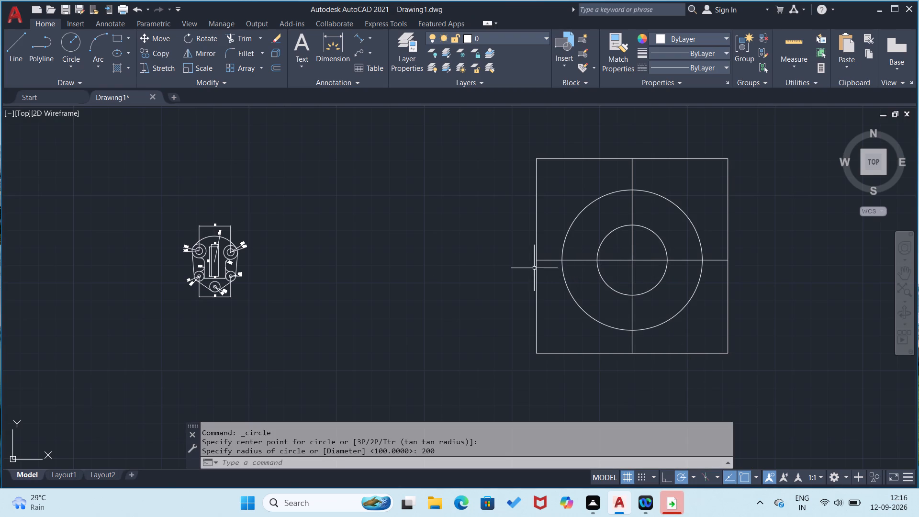
Draw a diagonal line from the circles' centre to the upper-left corner of the rectangle.
left_click(12, 48)
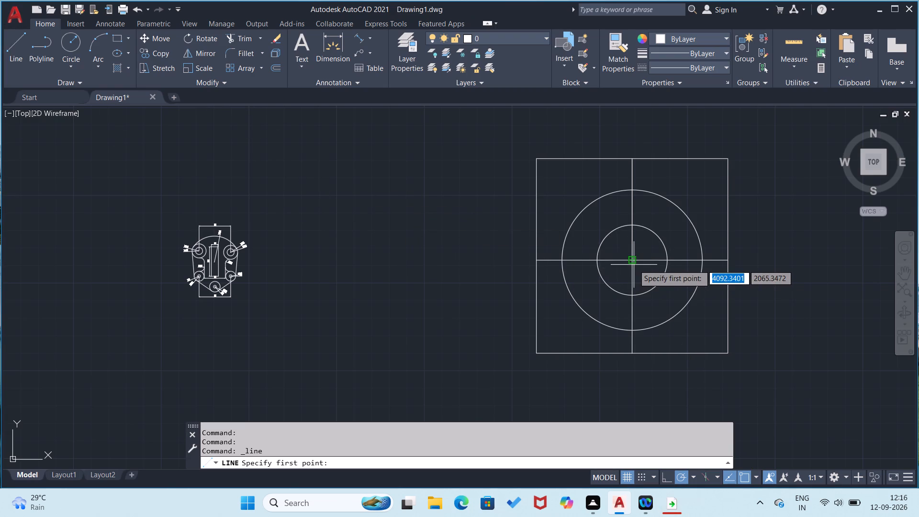
left_click(634, 261)
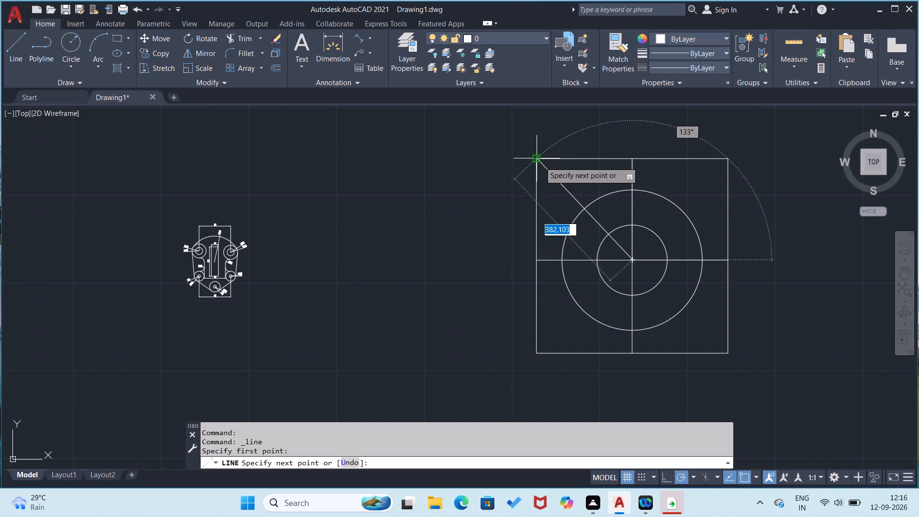
left_click(539, 162)
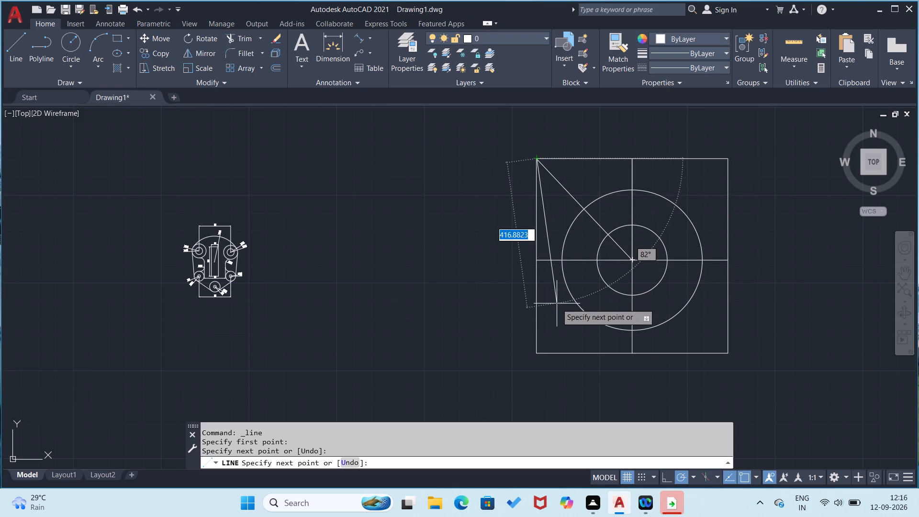
right_click(557, 303)
left_click(562, 304)
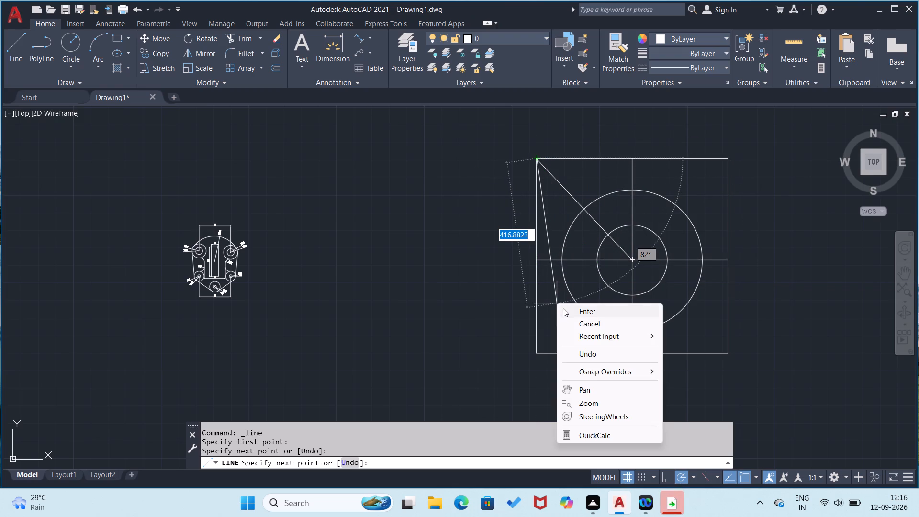
left_click(567, 311)
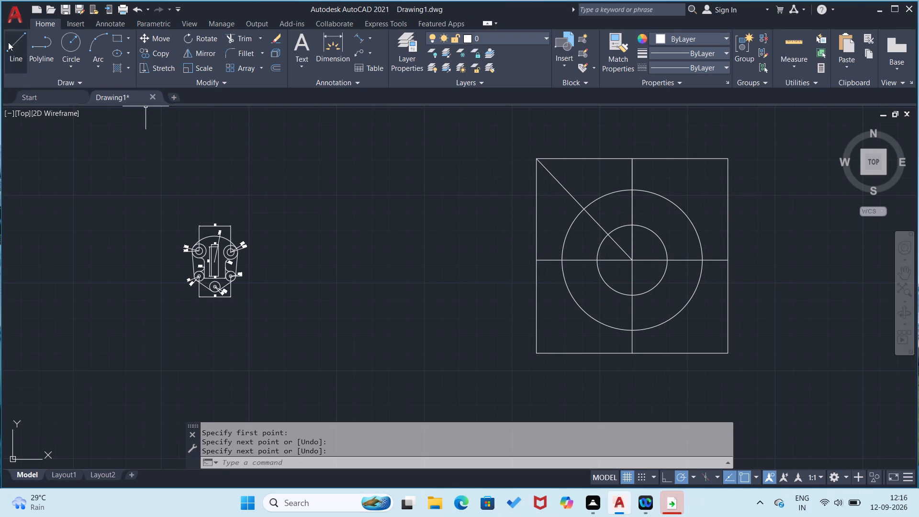
Draw a diagonal line from the circles' centre to the lower-left corner of the rectangle.
left_click(8, 42)
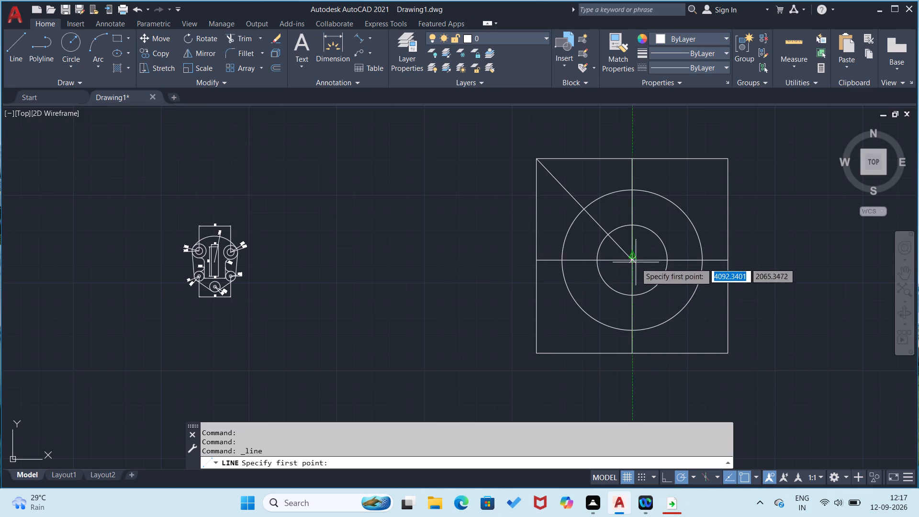
left_click(636, 263)
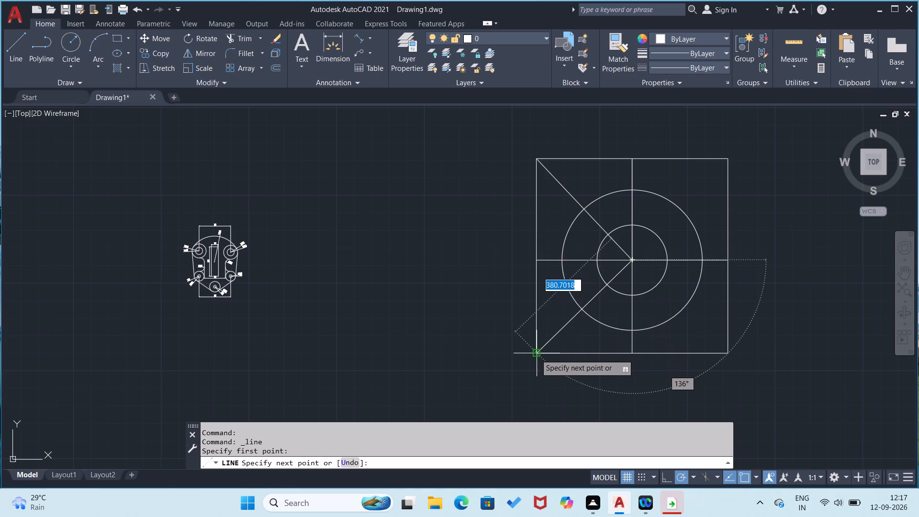
left_click(536, 354)
right_click(532, 354)
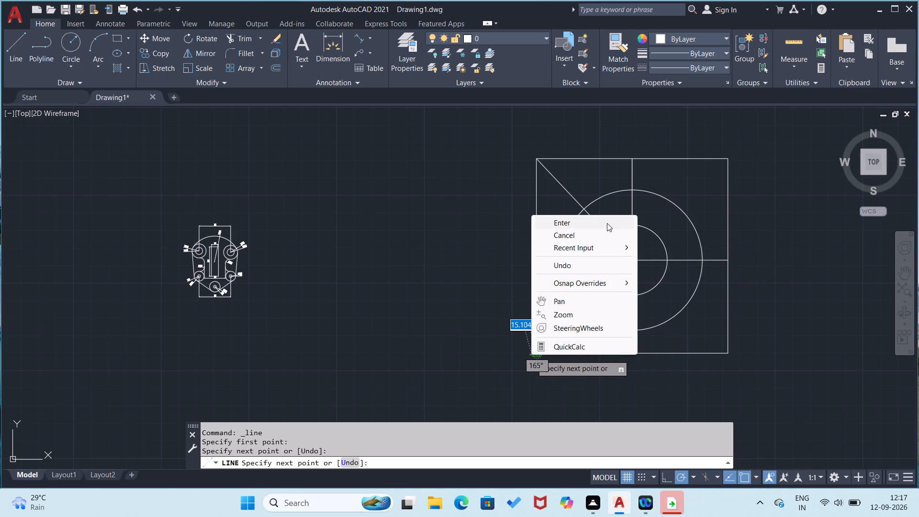
left_click(607, 223)
Draw a diagonal line from the circles' centre to the upper-right corner of the rectangle.
left_click(15, 45)
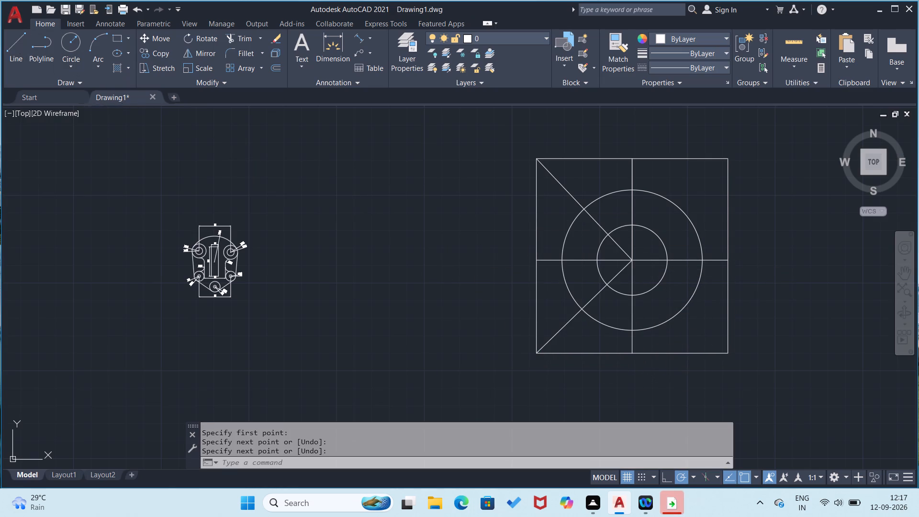
left_click(630, 257)
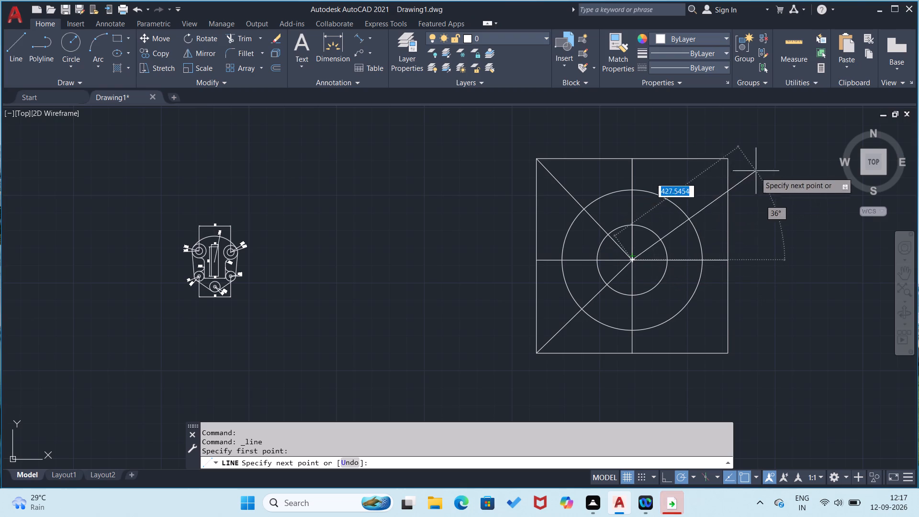
left_click(728, 158)
right_click(709, 175)
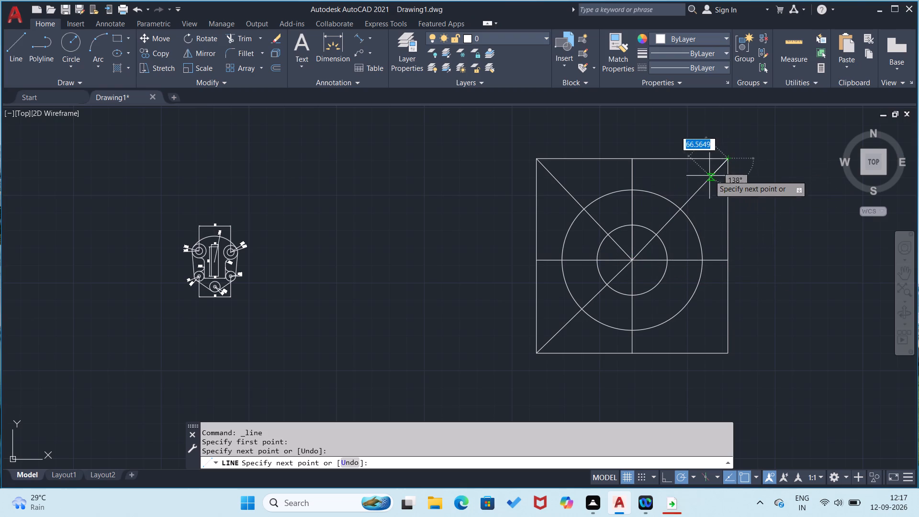
left_click(722, 181)
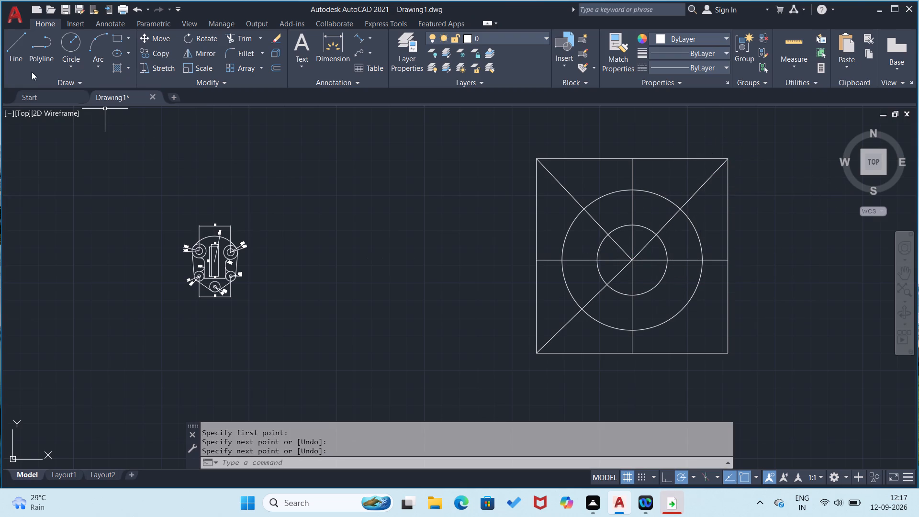
Draw a diagonal line from the circles' centre to the lower-right corner of the rectangle.
left_click(18, 52)
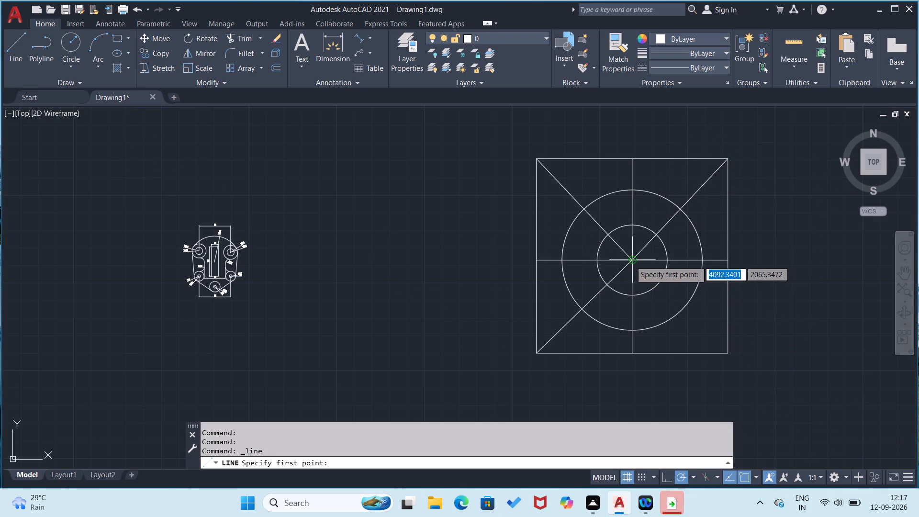
left_click(630, 261)
left_click(728, 353)
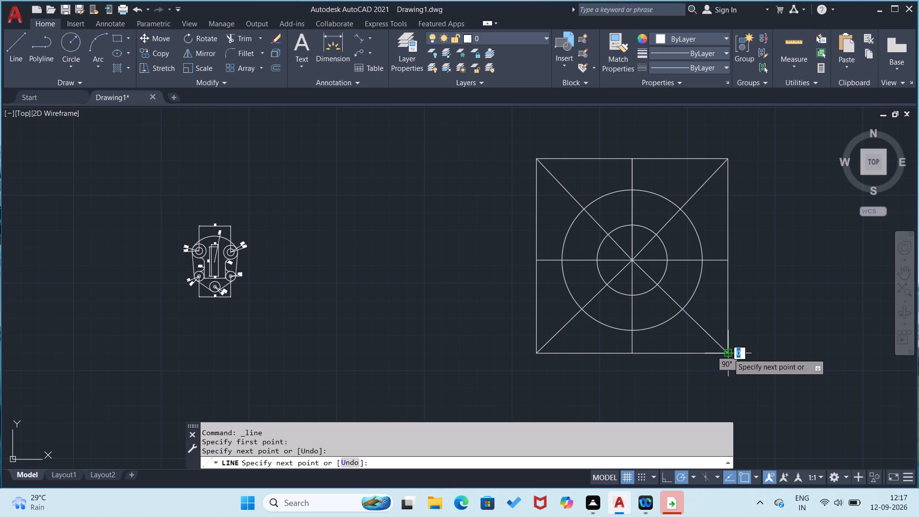
right_click(727, 353)
left_click(785, 224)
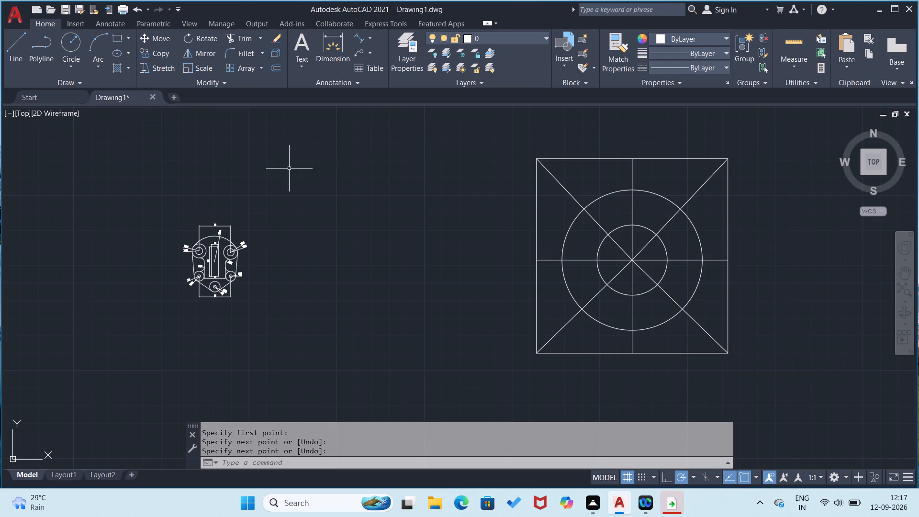
Draw a closed diamond of four lines joining the centre line ends at the middles of the rectangle's sides.
left_click(20, 47)
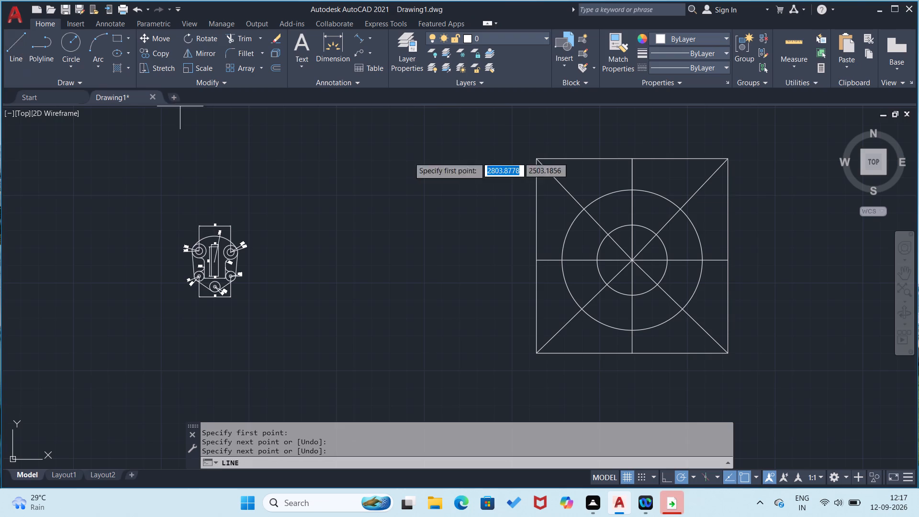
left_click(631, 159)
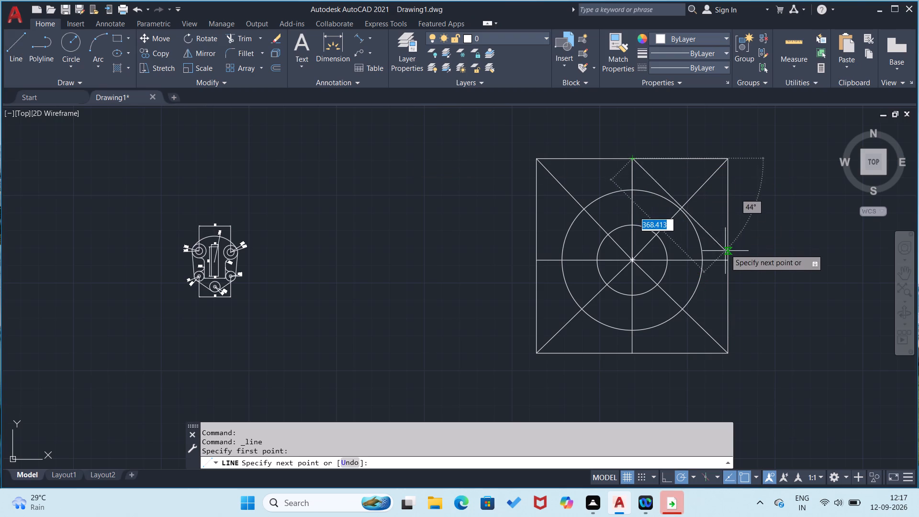
left_click(725, 258)
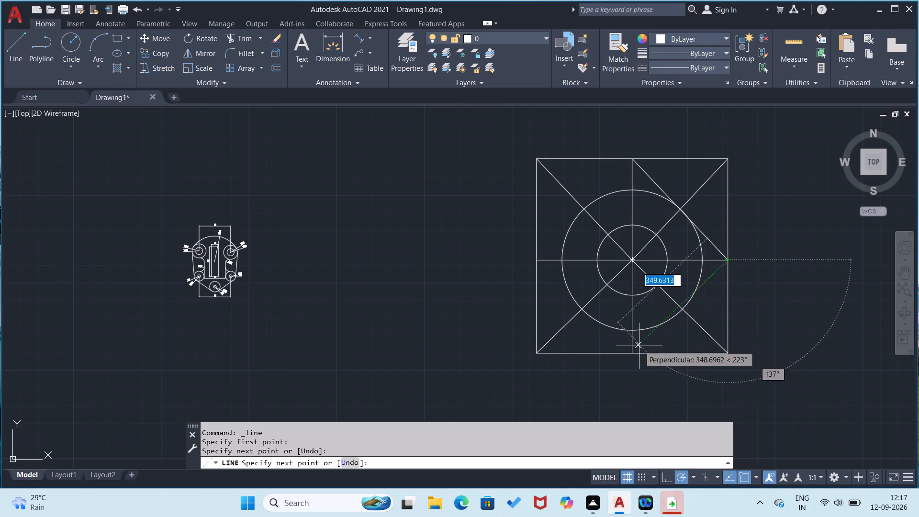
left_click(632, 352)
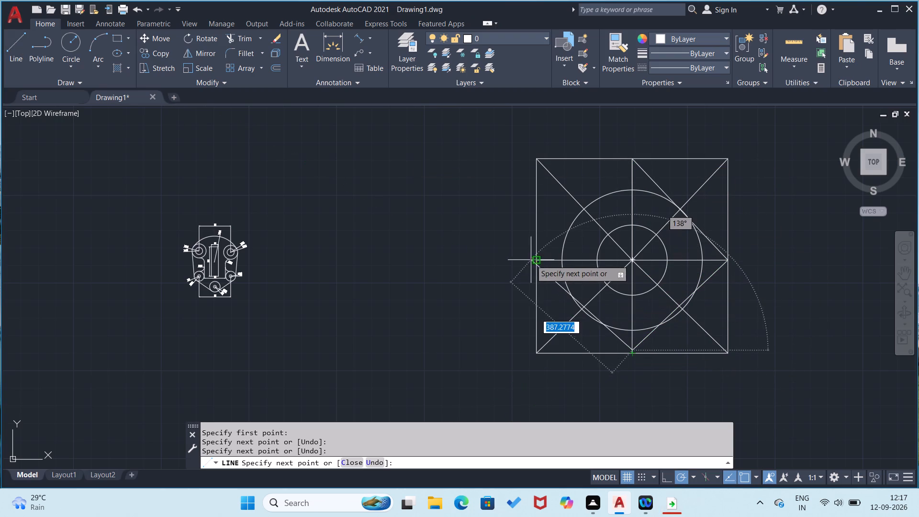
left_click(534, 259)
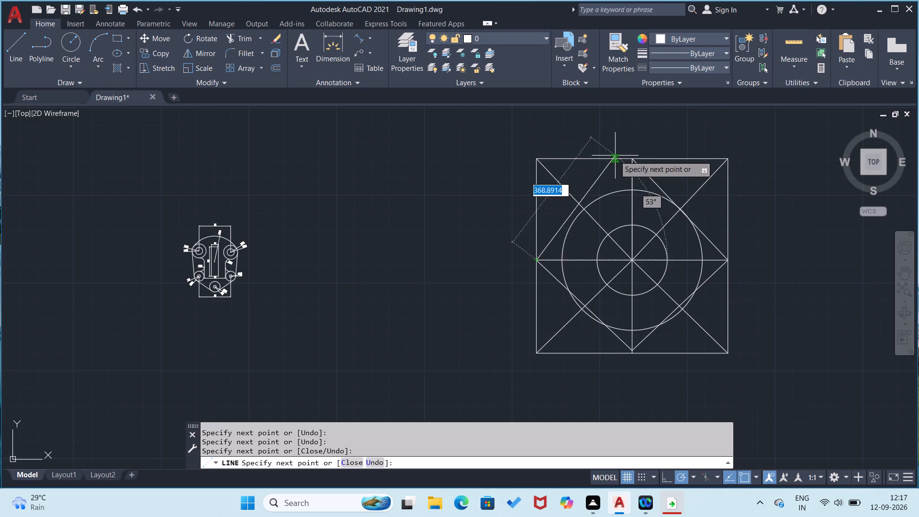
left_click(630, 155)
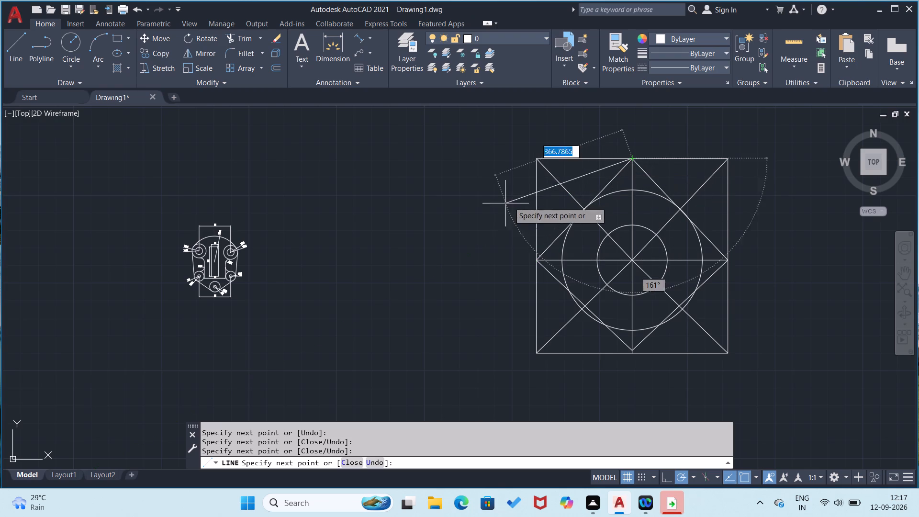
right_click(453, 233)
left_click(475, 242)
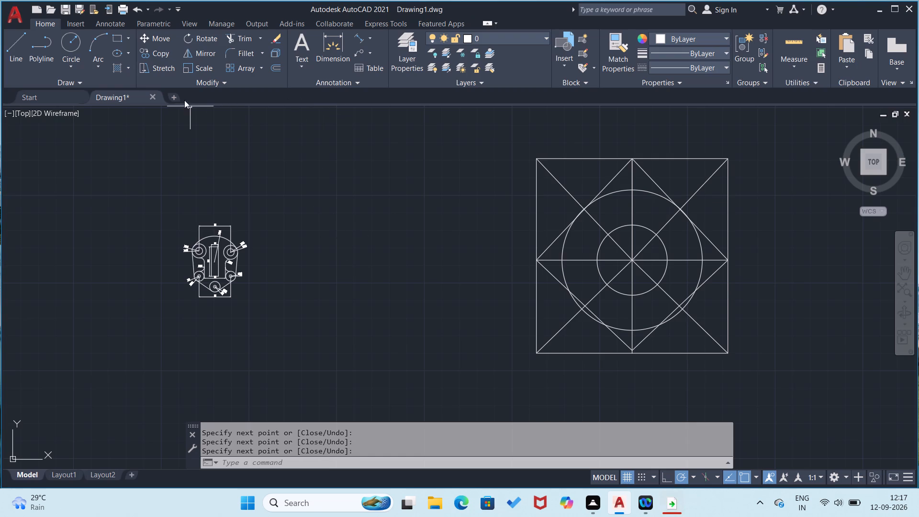
Draw circles centred midway along the upper and lower halves of the rectangle's left edge, with radii about 145 and 133.
left_click(67, 43)
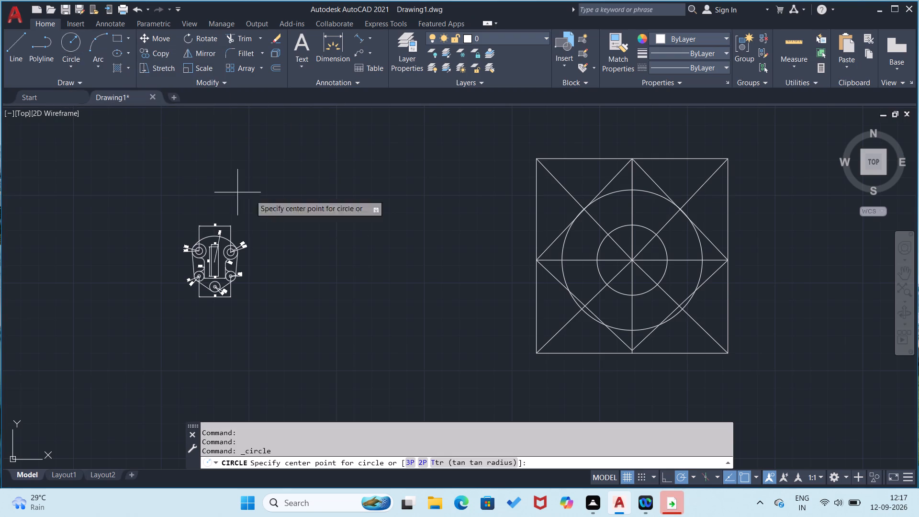
left_click(535, 206)
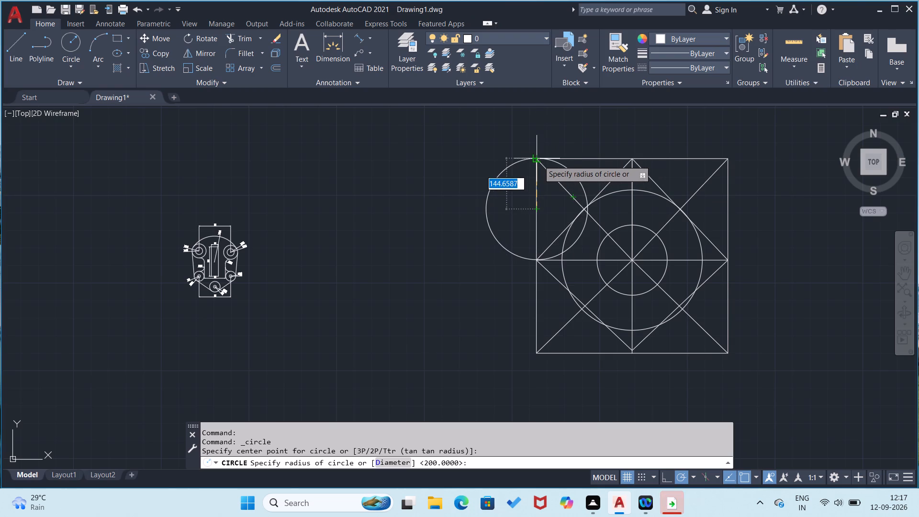
left_click(538, 160)
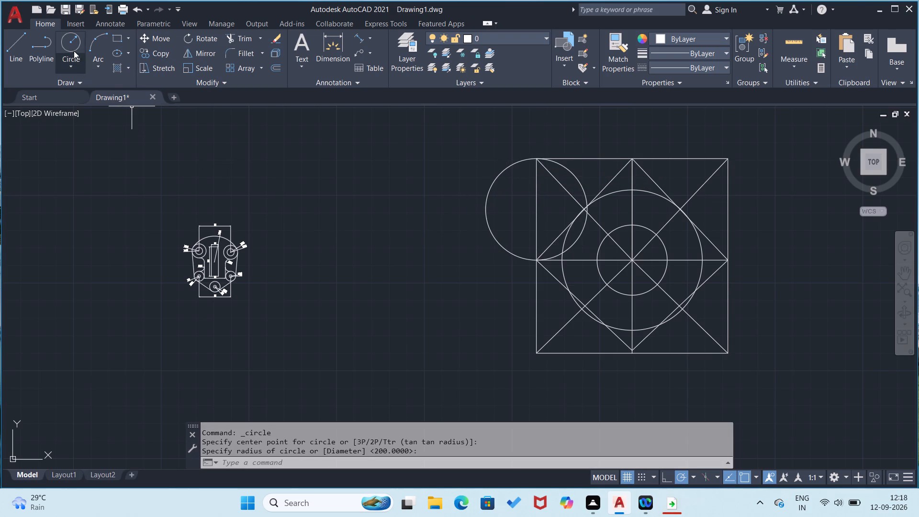
left_click(74, 49)
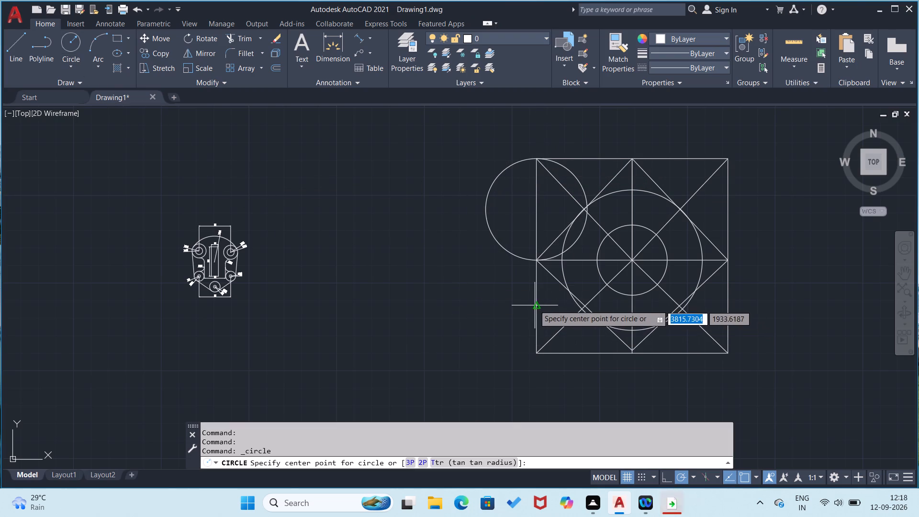
left_click(534, 304)
left_click(537, 258)
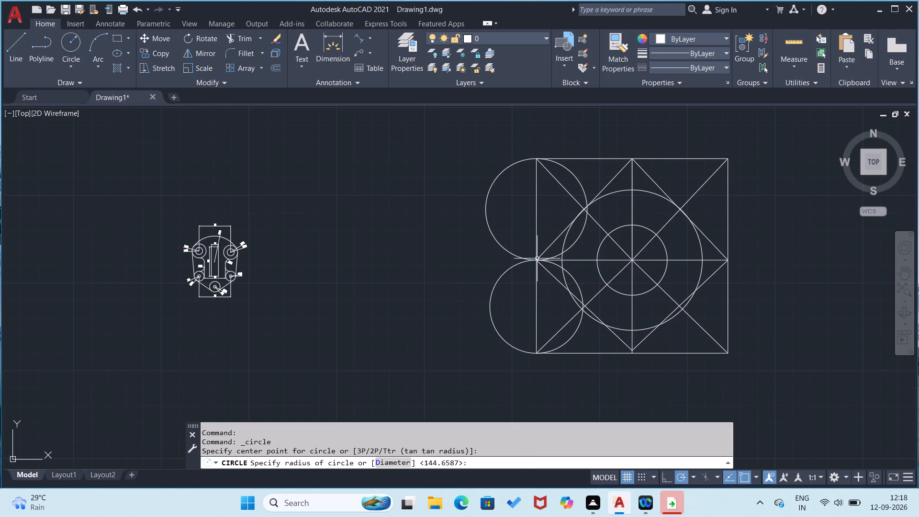
Draw circles centred midway along the upper and lower halves of the rectangle's right edge, with radii about 145 and 133.
left_click(69, 51)
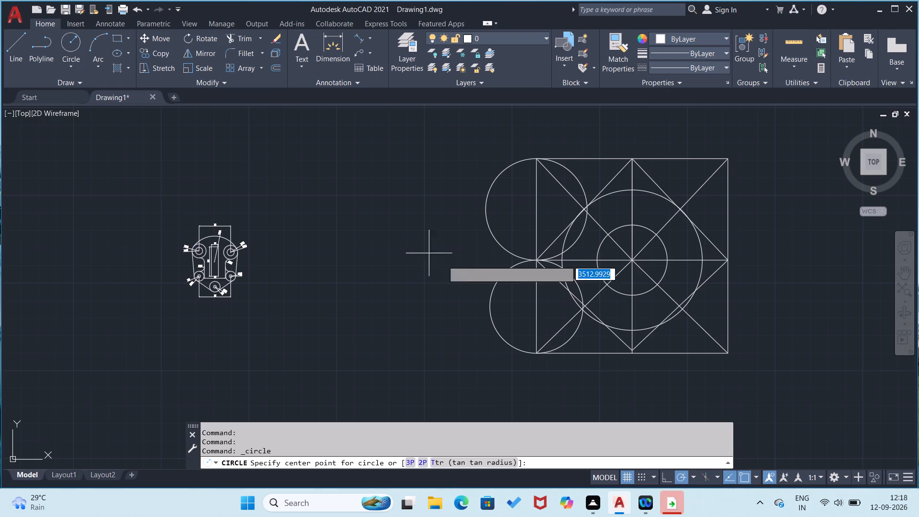
left_click(730, 211)
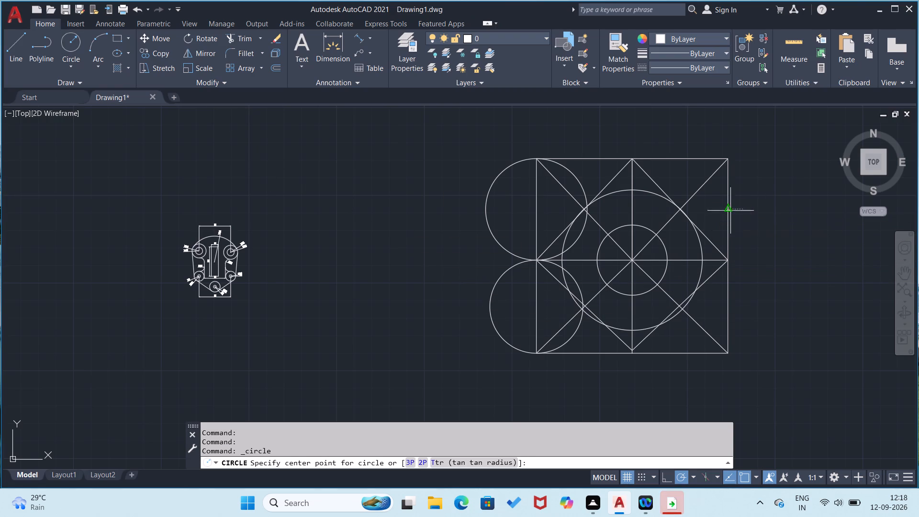
left_click(725, 160)
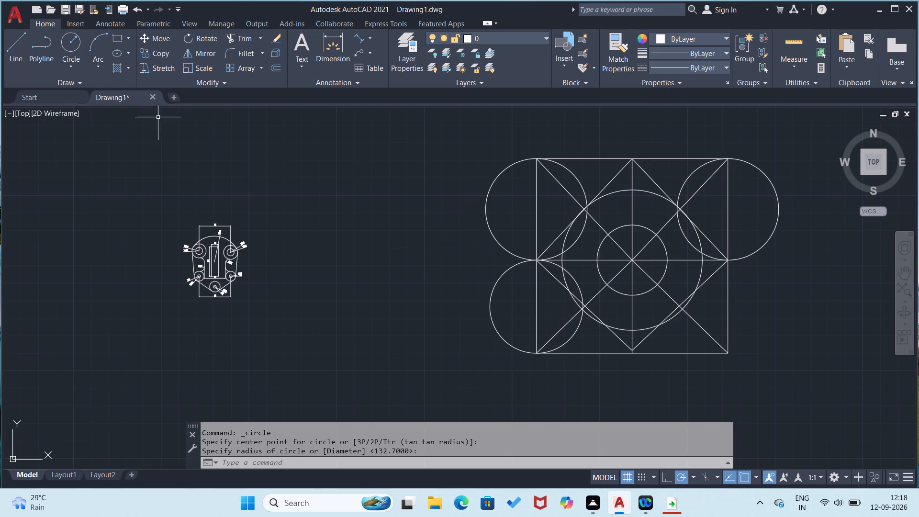
left_click(70, 39)
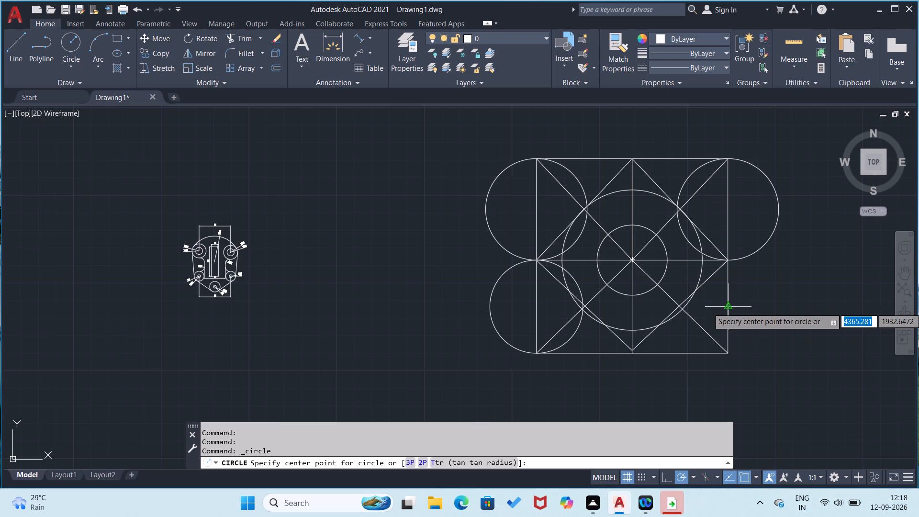
left_click_drag(726, 308, 727, 303)
left_click(732, 257)
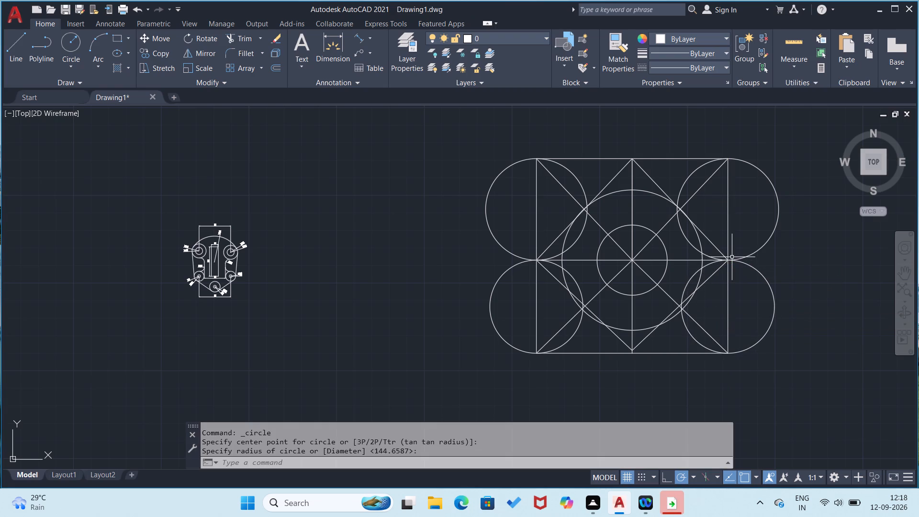
Draw two circles of radius about 136 centred midway along each half of the rectangle's bottom edge.
left_click(72, 45)
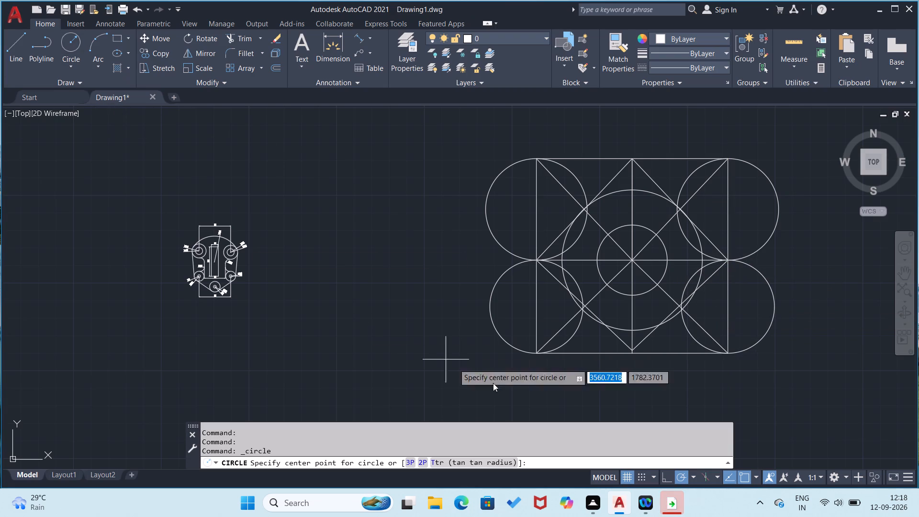
left_click(588, 353)
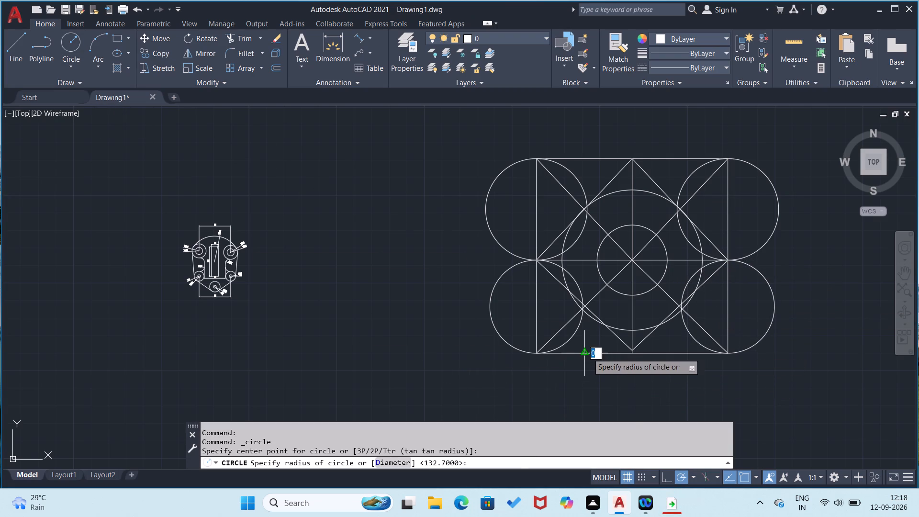
left_click(538, 351)
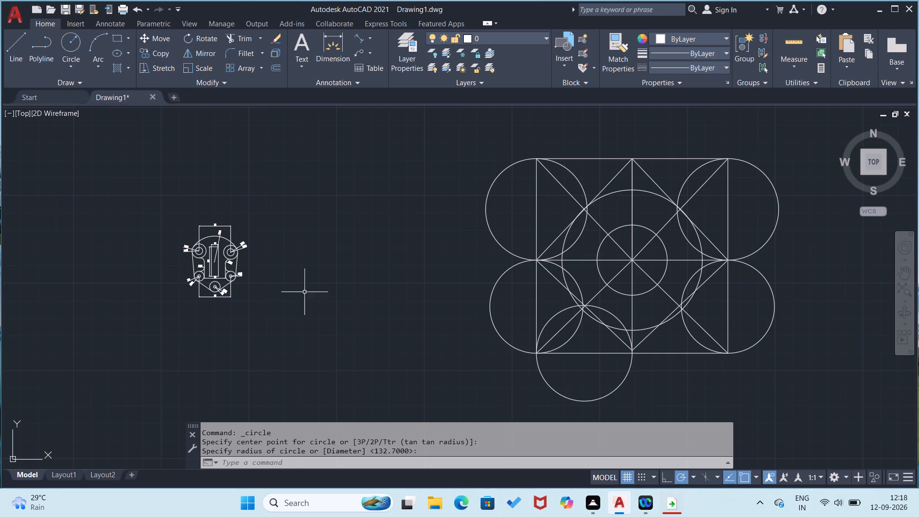
left_click(71, 48)
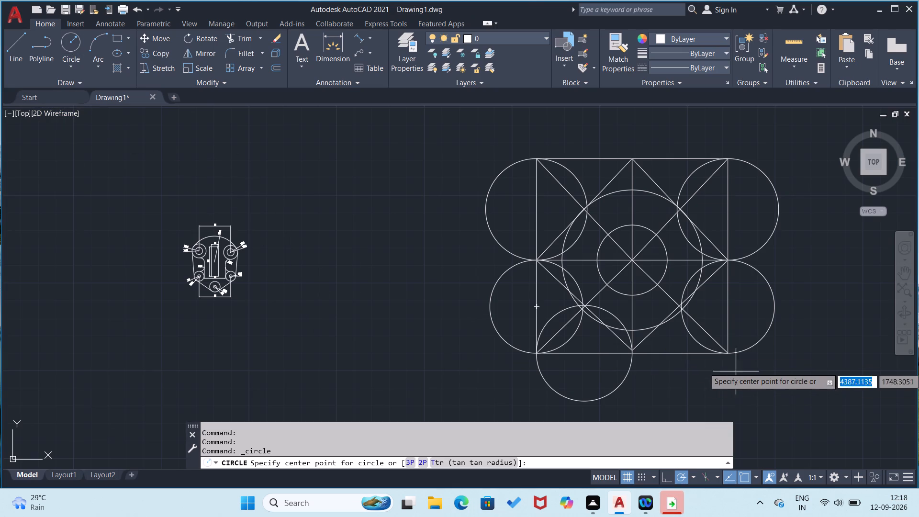
left_click(679, 355)
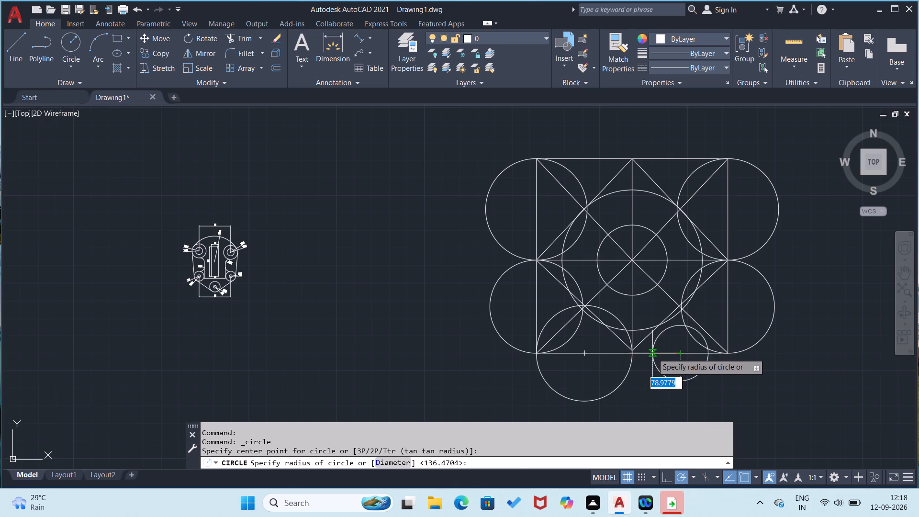
left_click(633, 354)
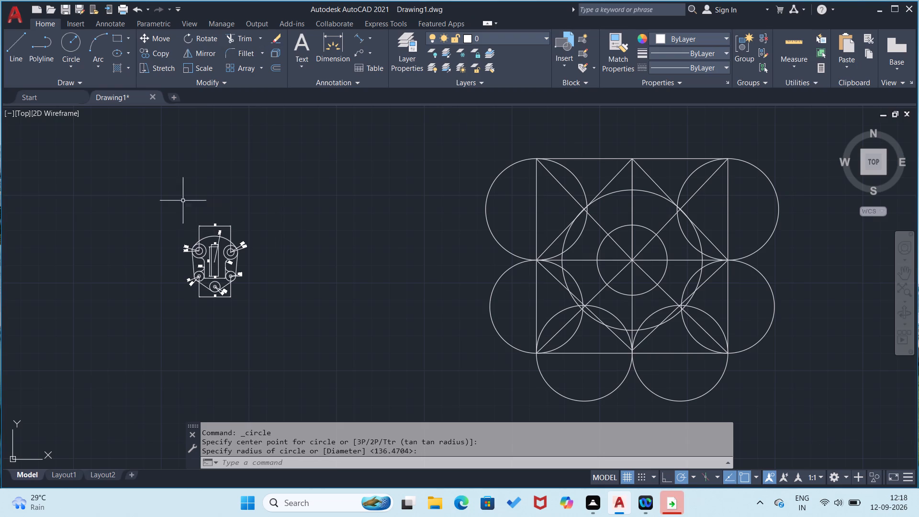
Draw two circles of radius about 136 centred midway along each half of the rectangle's top edge.
left_click(71, 47)
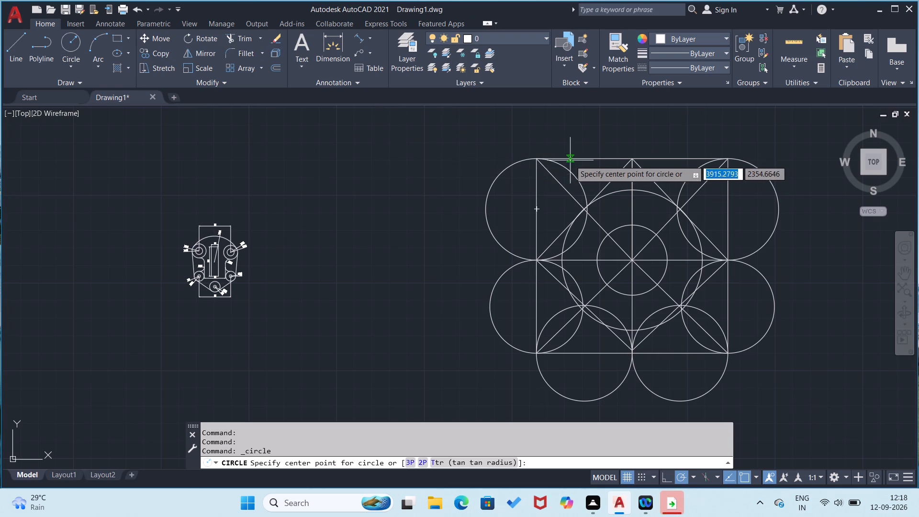
left_click(587, 158)
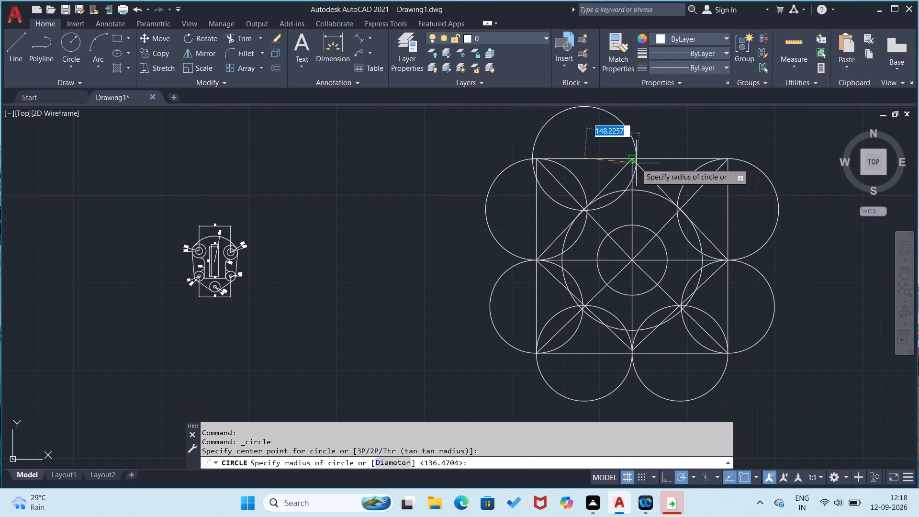
left_click(634, 159)
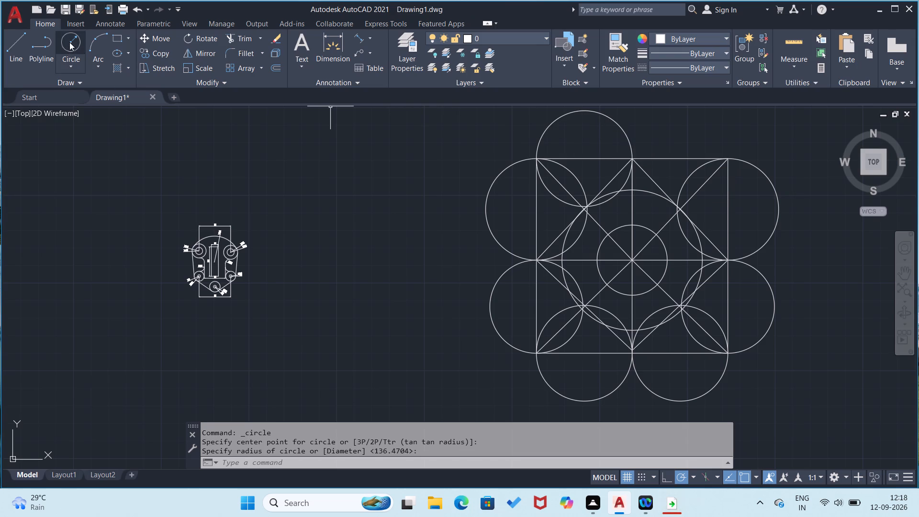
left_click(69, 42)
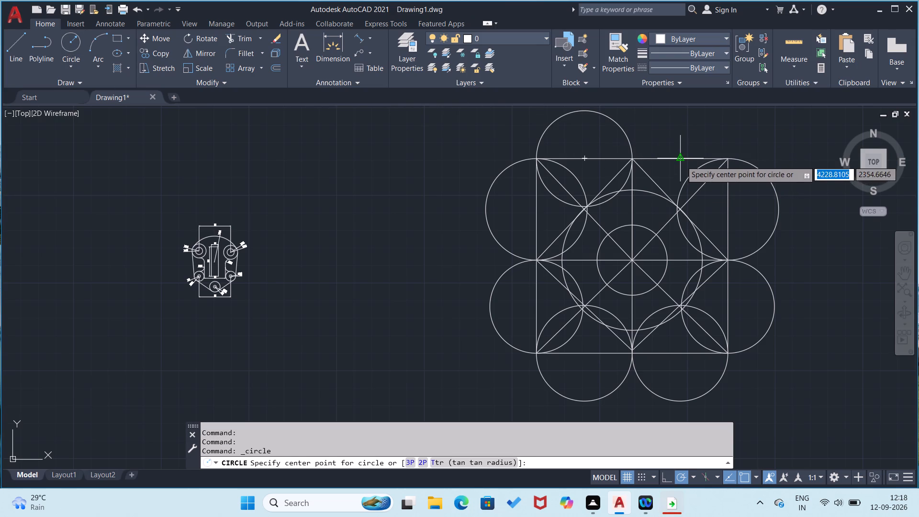
left_click(681, 161)
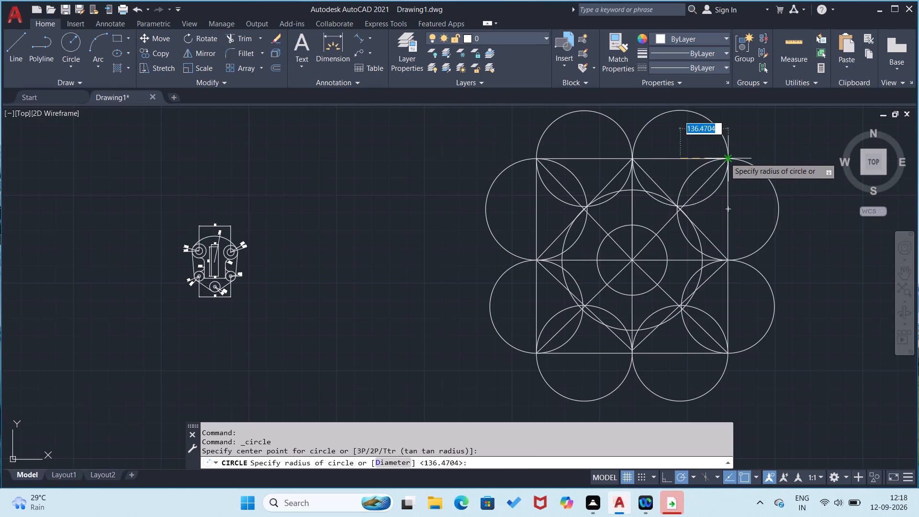
left_click(725, 157)
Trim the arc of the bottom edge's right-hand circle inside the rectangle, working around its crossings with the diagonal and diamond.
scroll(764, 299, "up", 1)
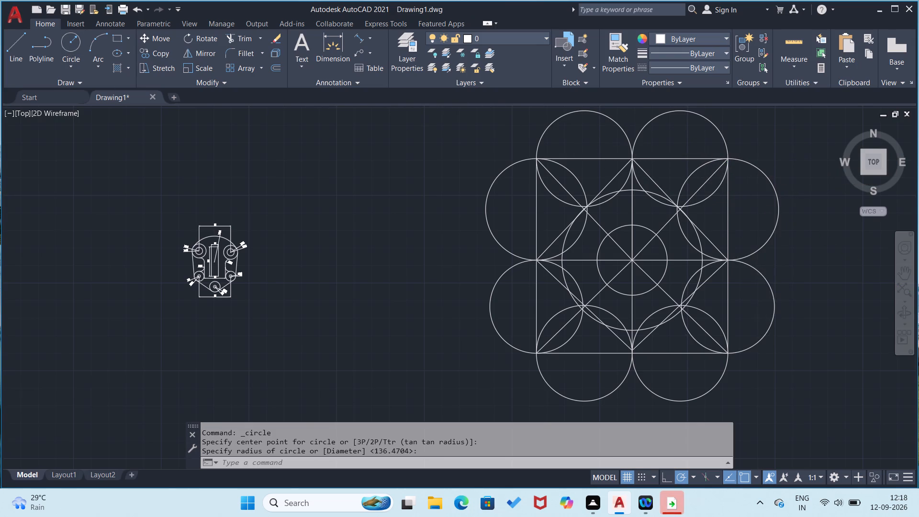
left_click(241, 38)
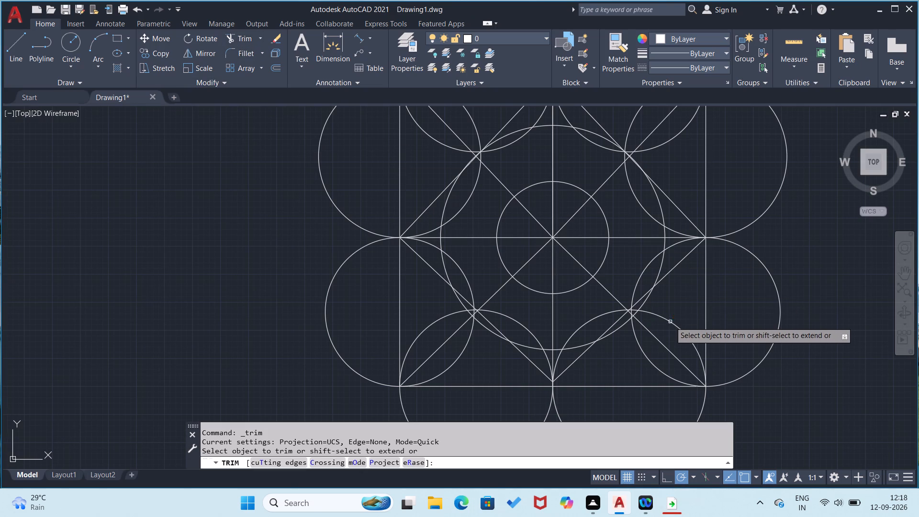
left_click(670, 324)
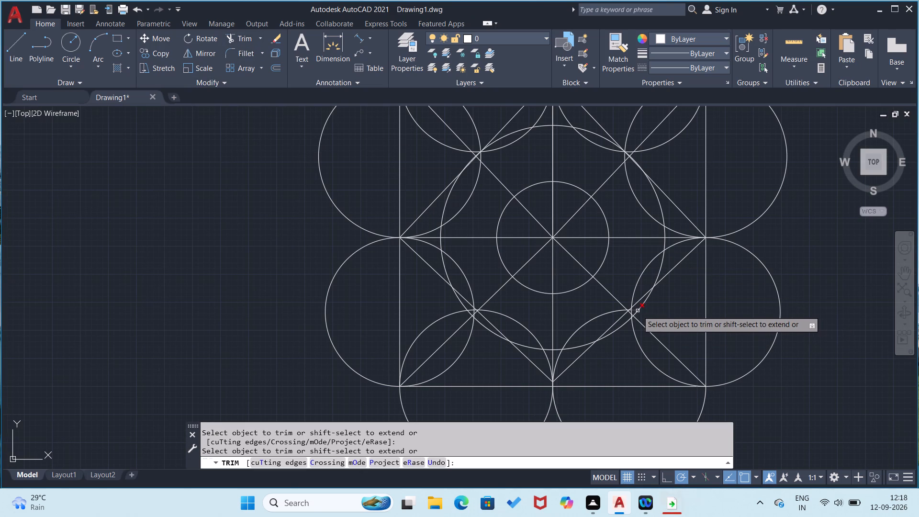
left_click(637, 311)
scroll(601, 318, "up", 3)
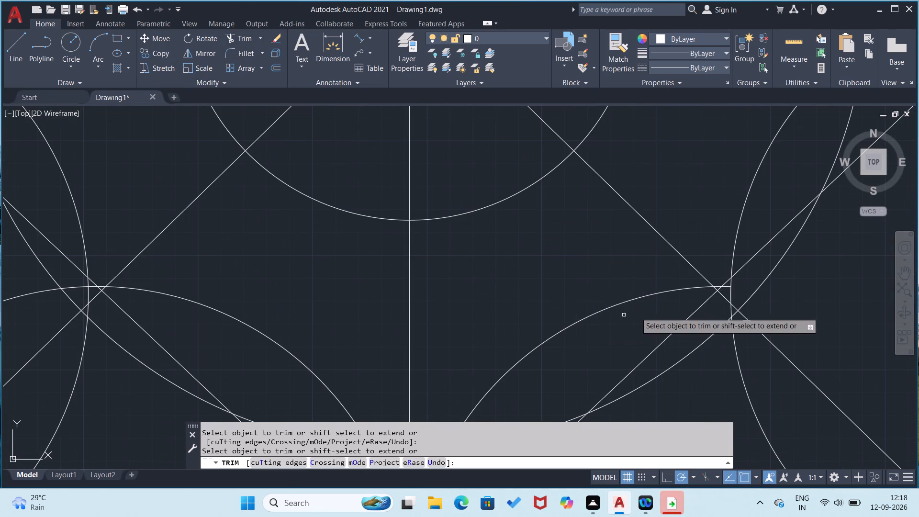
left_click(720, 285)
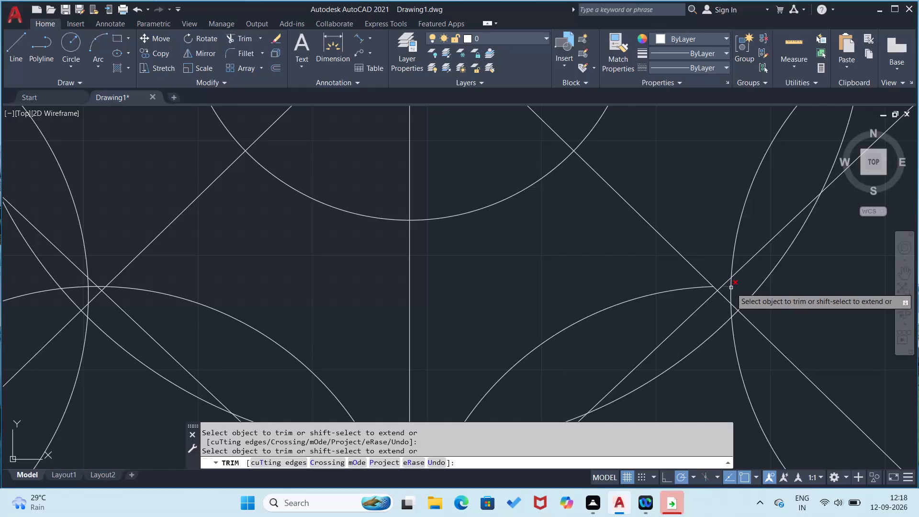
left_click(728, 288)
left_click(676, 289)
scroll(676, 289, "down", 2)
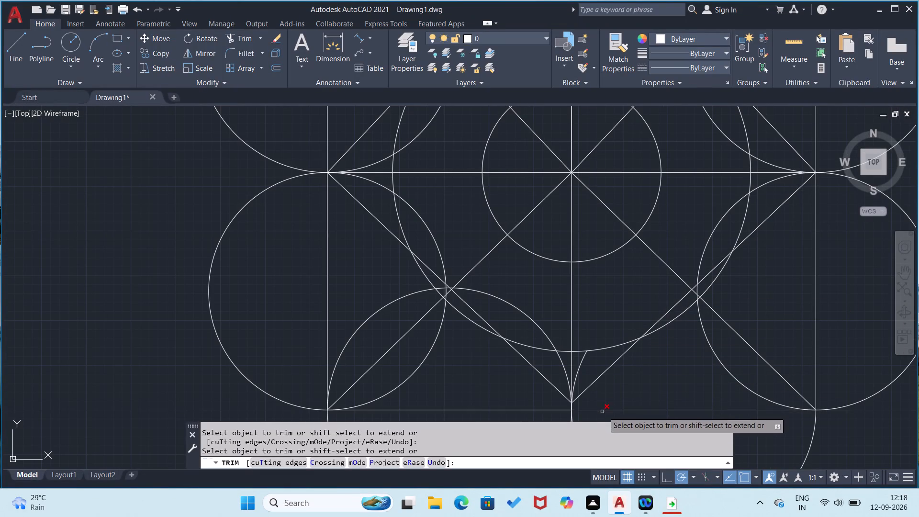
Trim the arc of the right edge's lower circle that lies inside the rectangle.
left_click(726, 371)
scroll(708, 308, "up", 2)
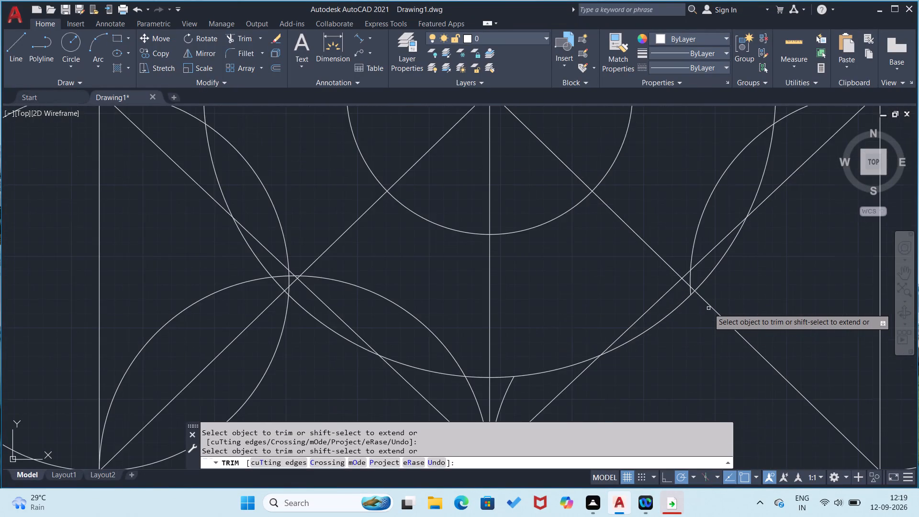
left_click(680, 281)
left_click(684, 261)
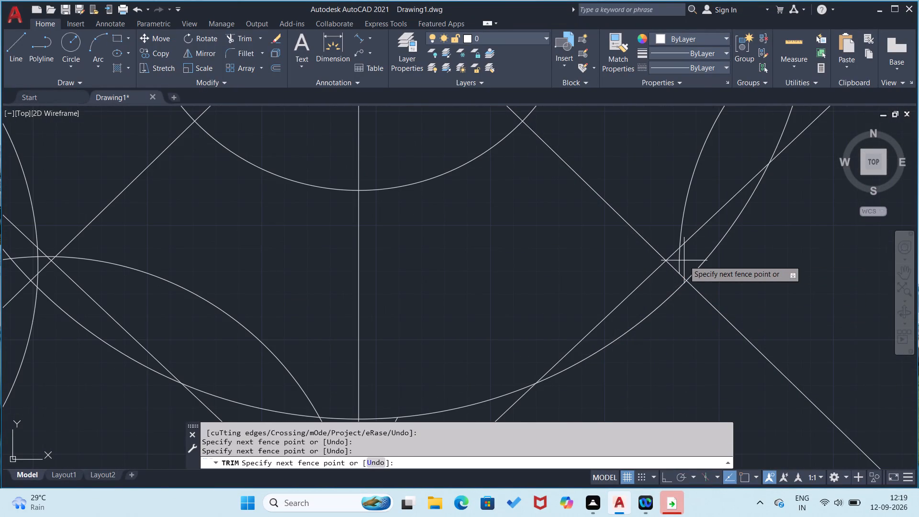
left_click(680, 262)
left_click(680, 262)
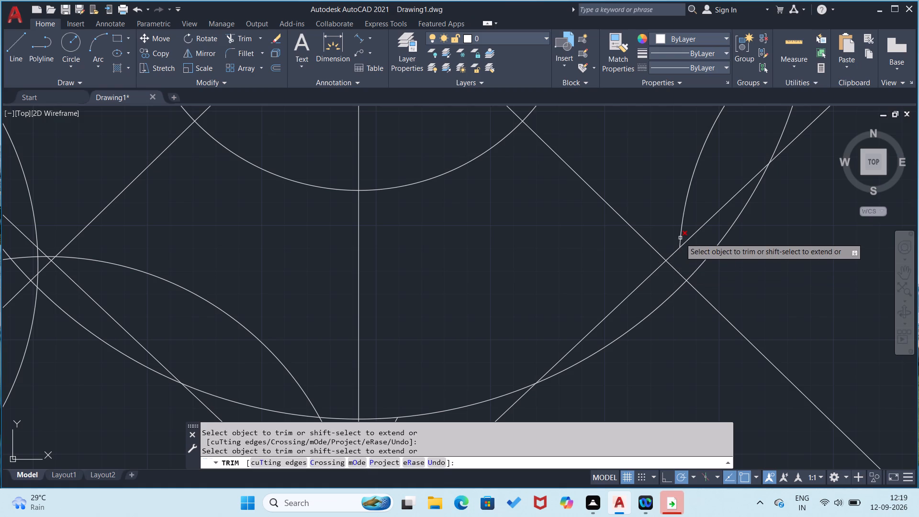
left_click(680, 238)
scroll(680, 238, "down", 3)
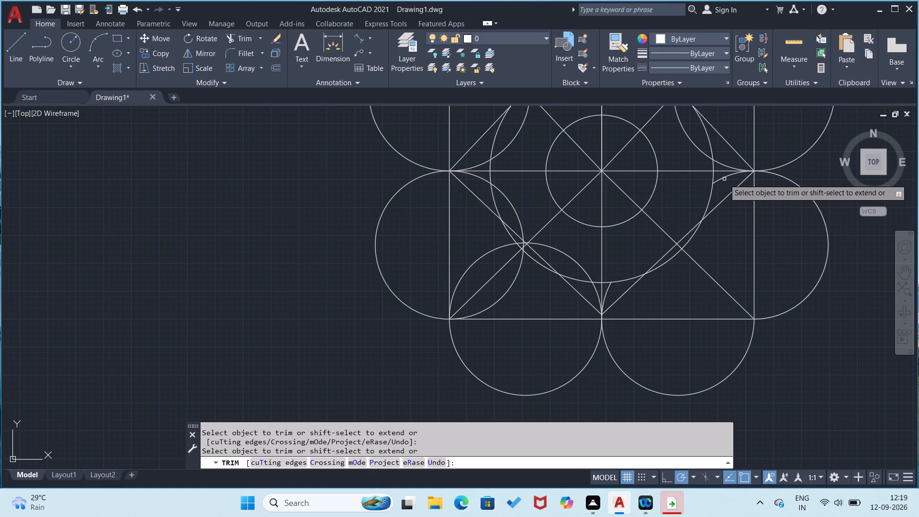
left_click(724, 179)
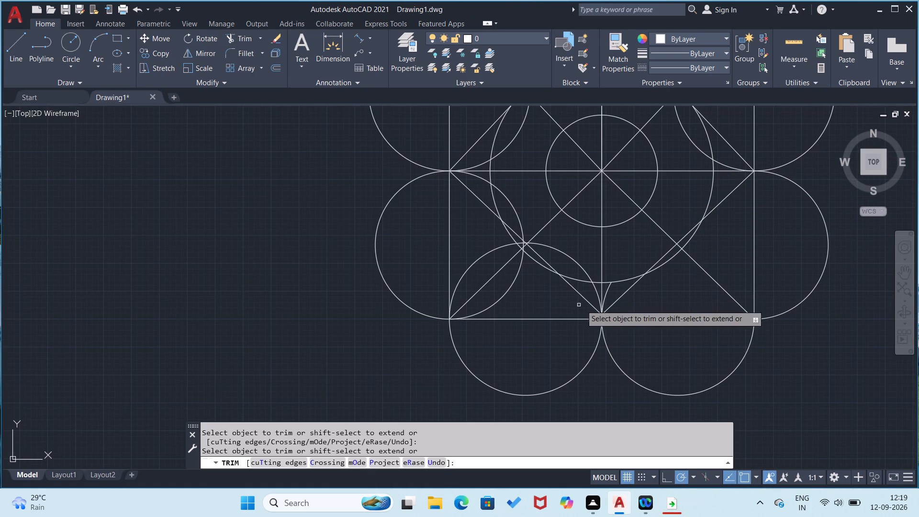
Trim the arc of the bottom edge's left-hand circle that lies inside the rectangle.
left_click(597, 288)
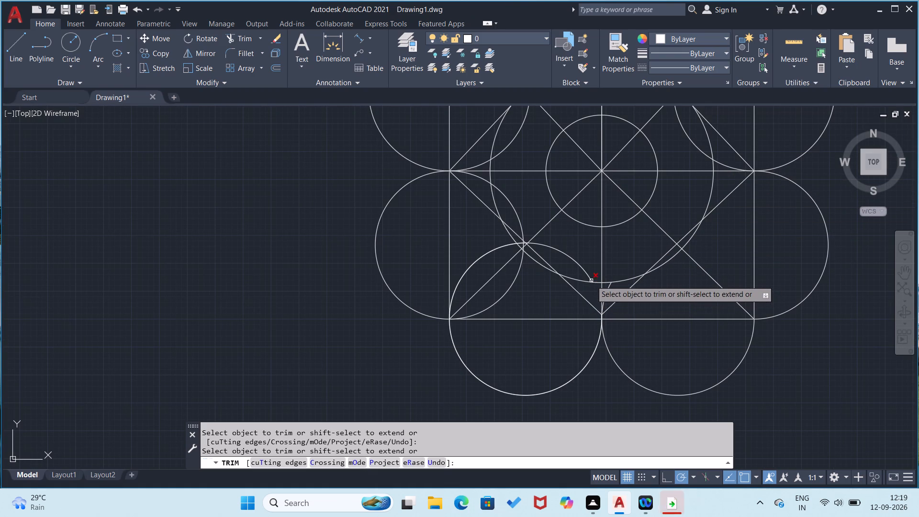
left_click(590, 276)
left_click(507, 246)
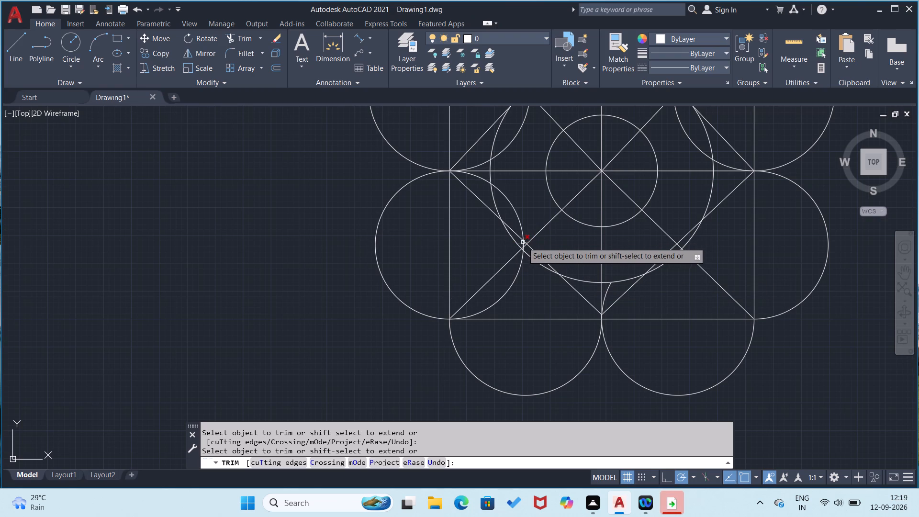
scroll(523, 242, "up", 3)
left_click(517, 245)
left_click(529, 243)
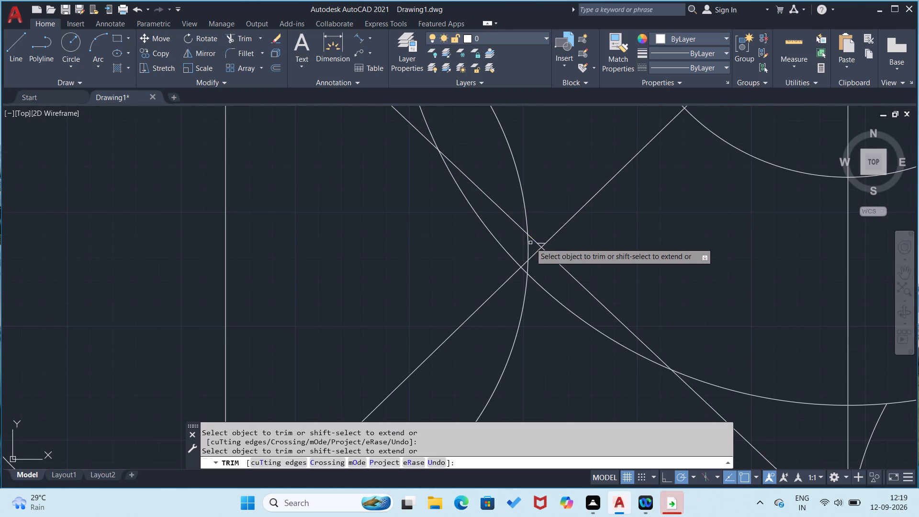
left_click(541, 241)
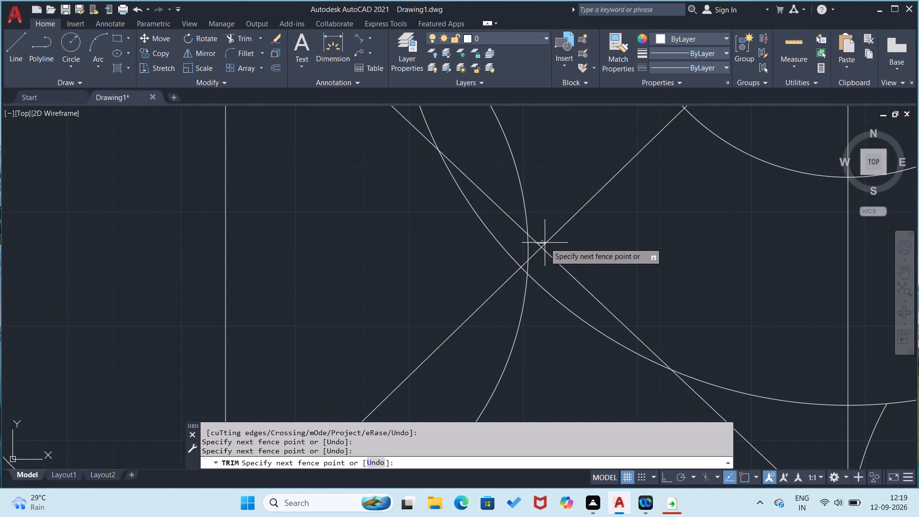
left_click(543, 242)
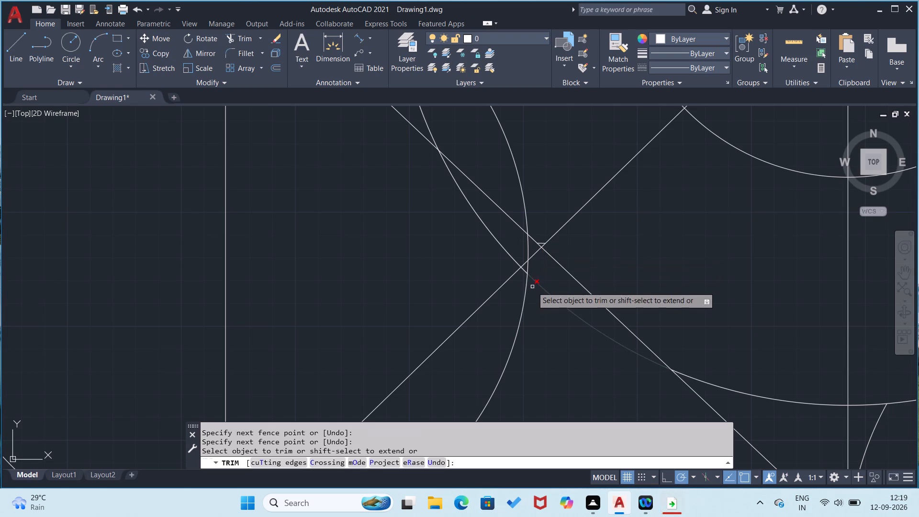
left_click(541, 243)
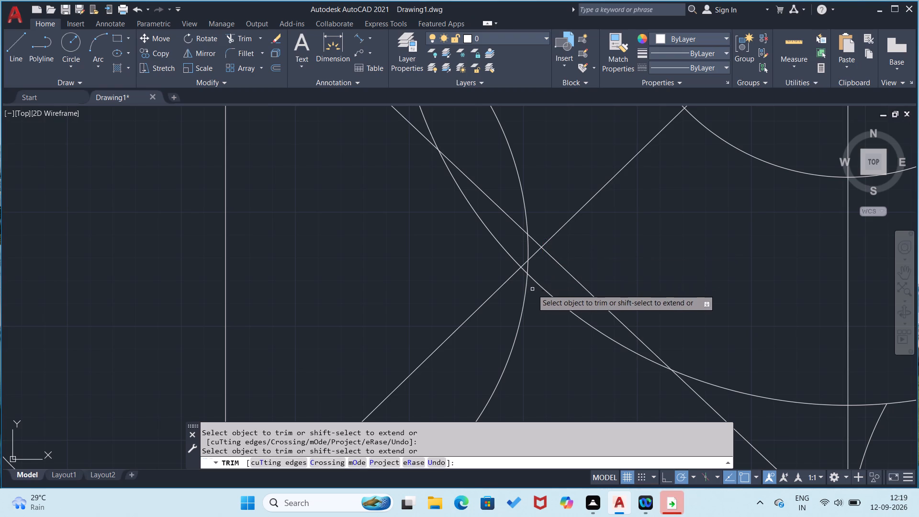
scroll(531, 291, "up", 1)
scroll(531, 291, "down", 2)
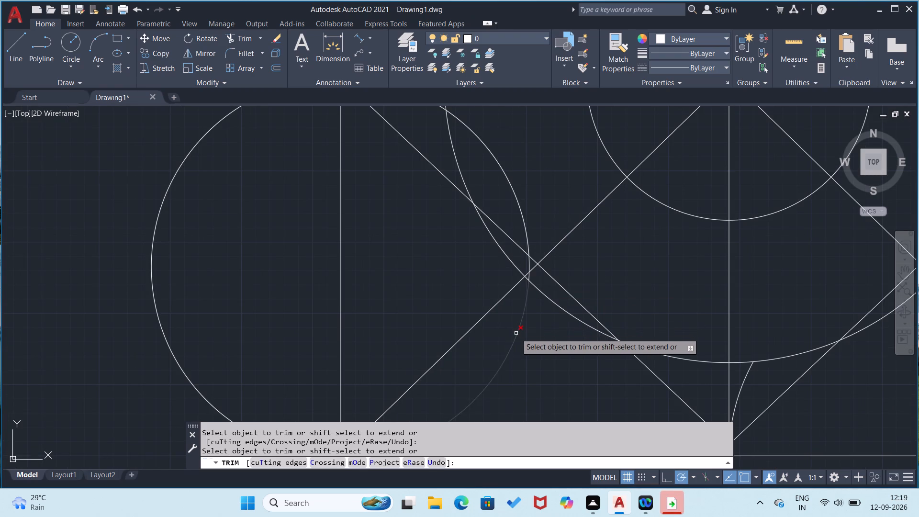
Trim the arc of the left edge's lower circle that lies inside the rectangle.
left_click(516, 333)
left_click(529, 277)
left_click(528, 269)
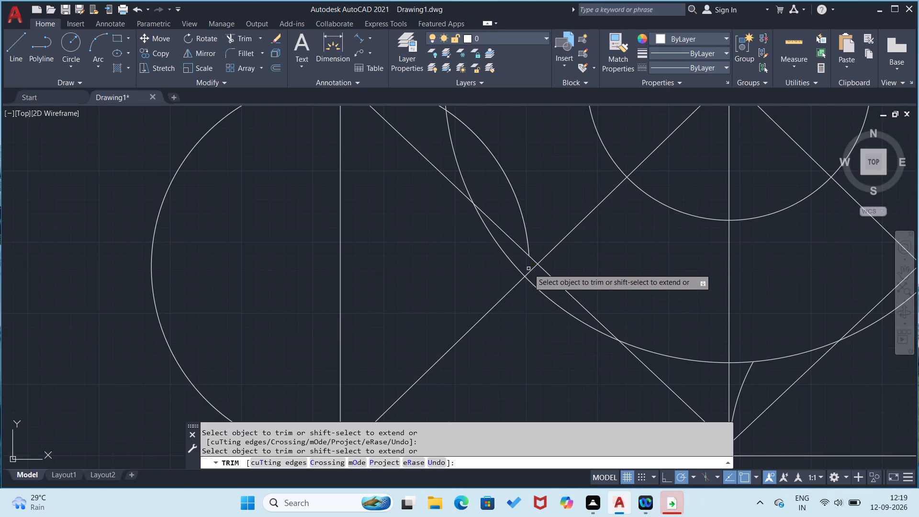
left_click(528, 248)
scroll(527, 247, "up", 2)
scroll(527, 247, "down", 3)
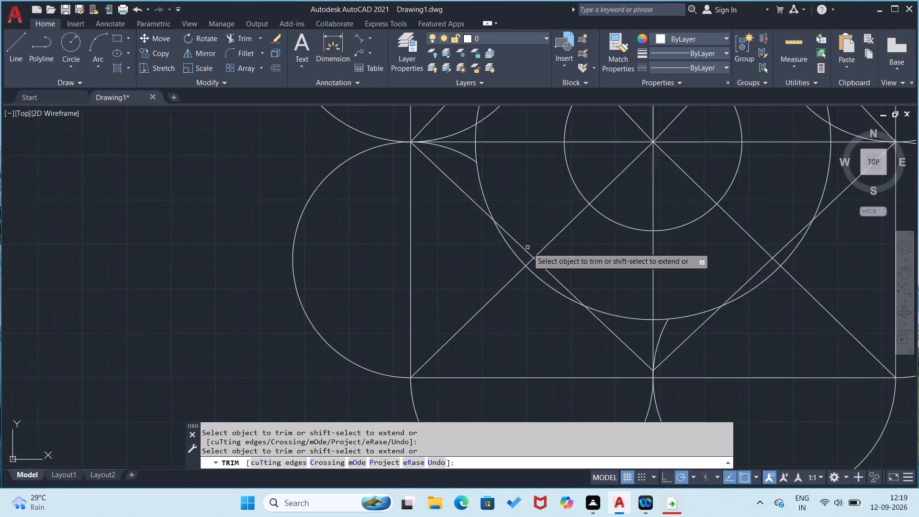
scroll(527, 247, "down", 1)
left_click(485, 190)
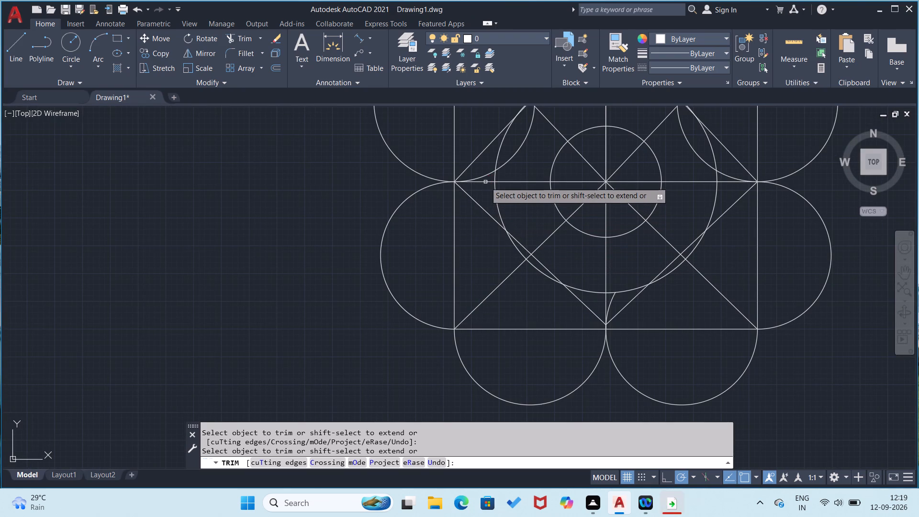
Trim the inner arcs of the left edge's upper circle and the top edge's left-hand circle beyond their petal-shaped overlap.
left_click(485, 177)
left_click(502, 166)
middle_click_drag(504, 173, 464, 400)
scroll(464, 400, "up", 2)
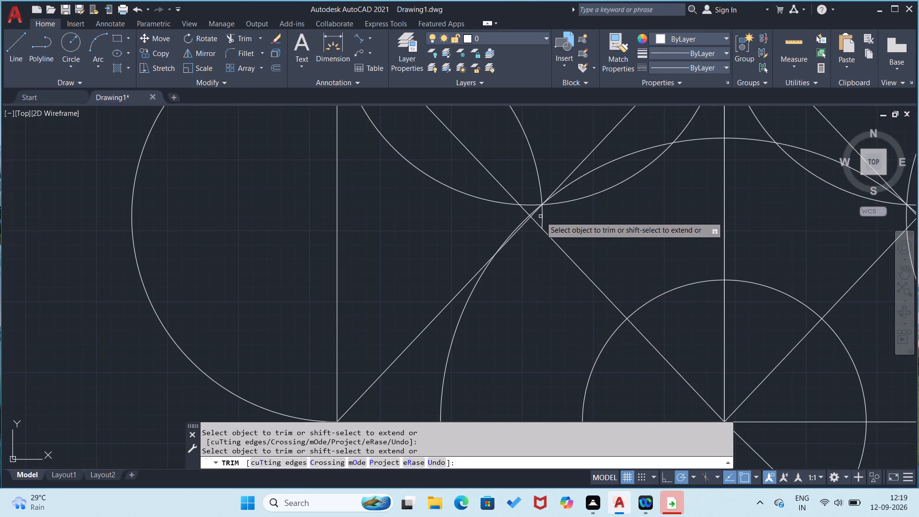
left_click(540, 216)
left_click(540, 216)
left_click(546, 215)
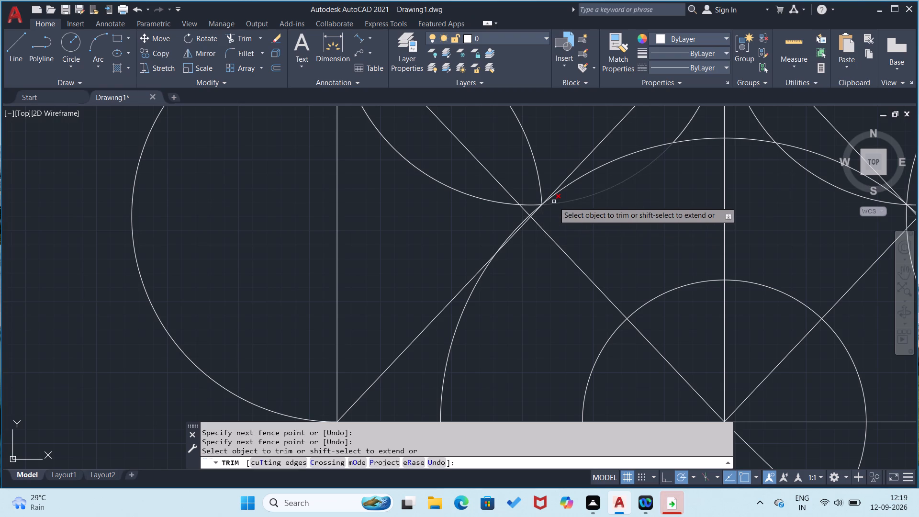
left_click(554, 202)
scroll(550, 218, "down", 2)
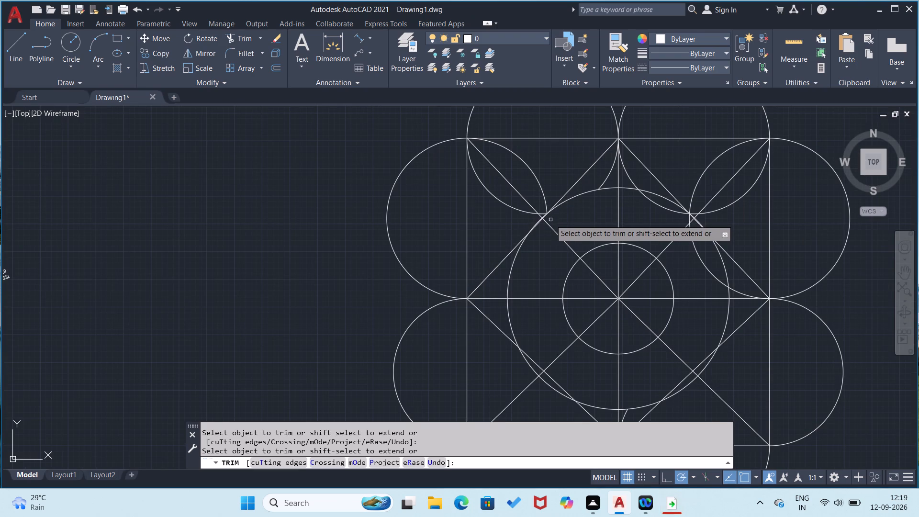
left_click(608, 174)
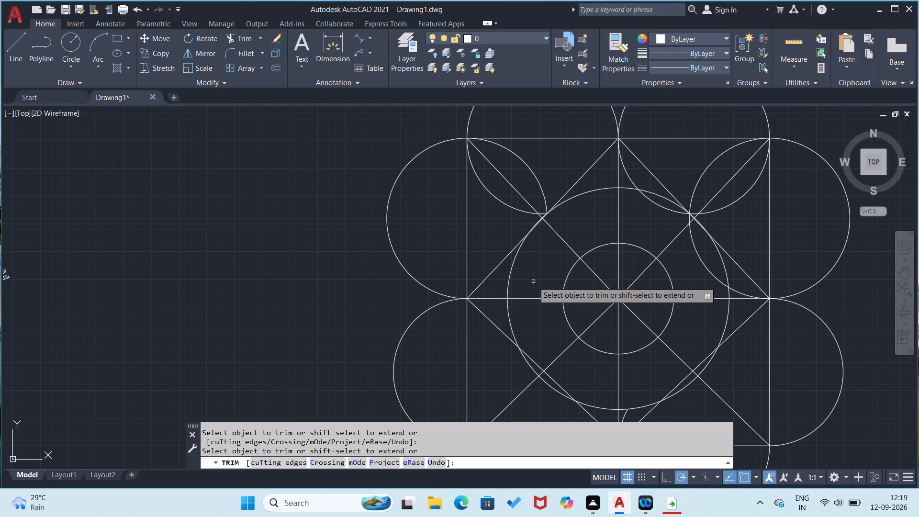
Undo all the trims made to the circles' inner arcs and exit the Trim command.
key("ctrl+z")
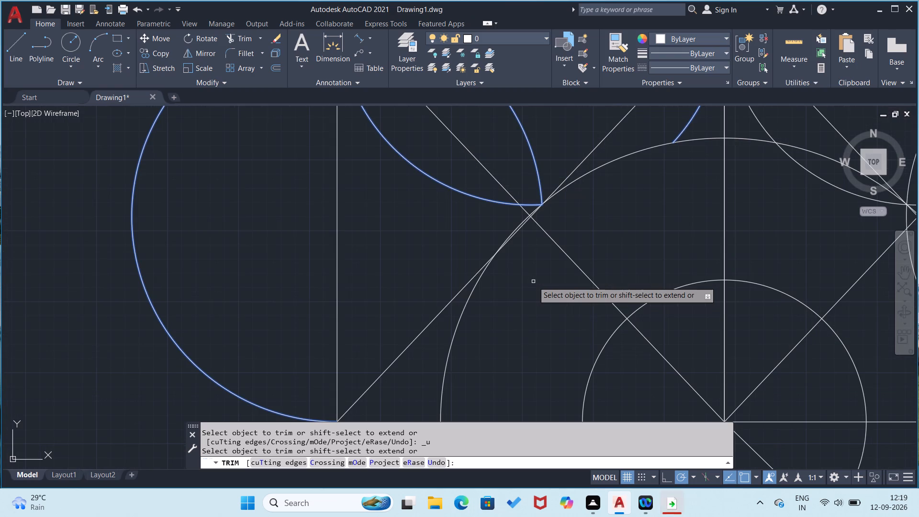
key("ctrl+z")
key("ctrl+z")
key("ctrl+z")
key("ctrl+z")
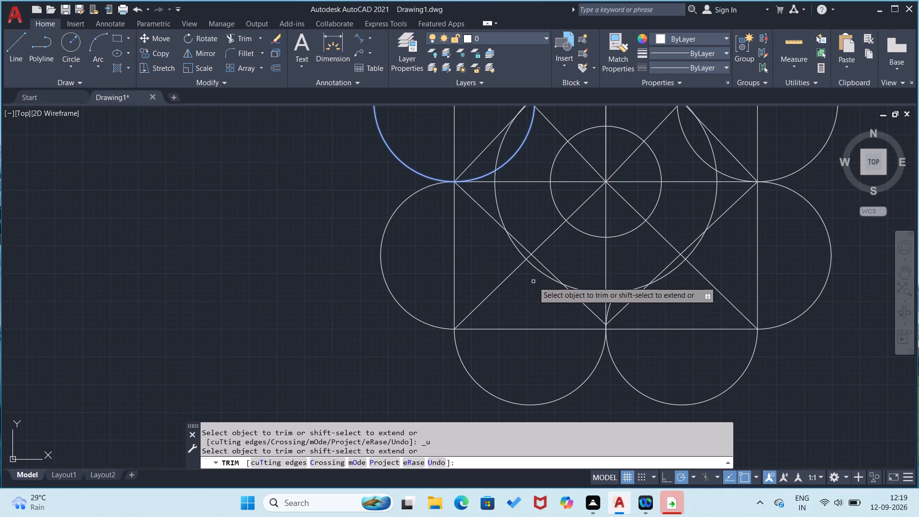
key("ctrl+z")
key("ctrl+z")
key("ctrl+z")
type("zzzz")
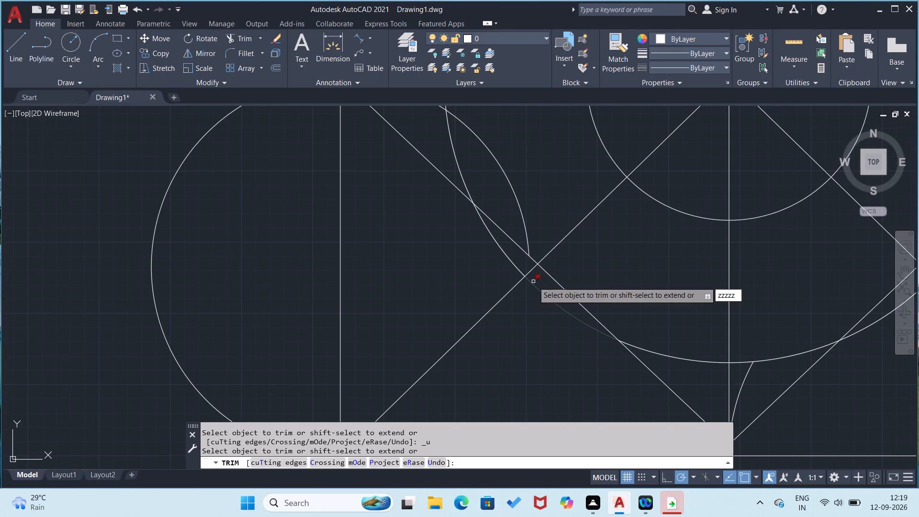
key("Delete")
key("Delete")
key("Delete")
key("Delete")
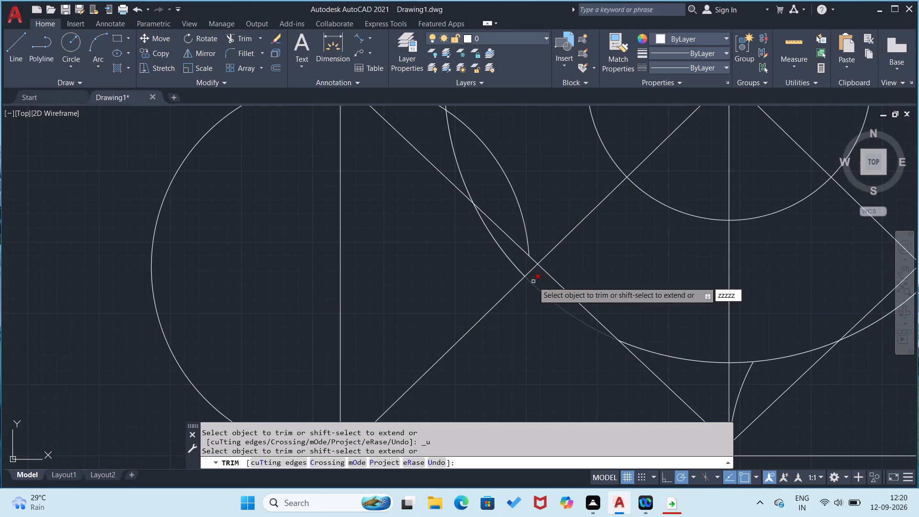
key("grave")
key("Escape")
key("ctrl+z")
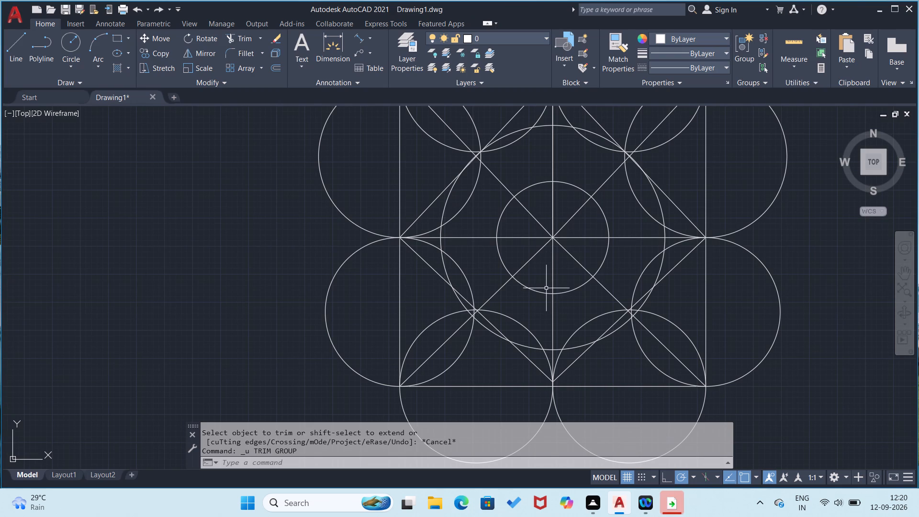
Trim the inner arc of the bottom edge's left-hand circle beyond its petal-shaped overlap with the left edge's lower circle.
left_click(246, 38)
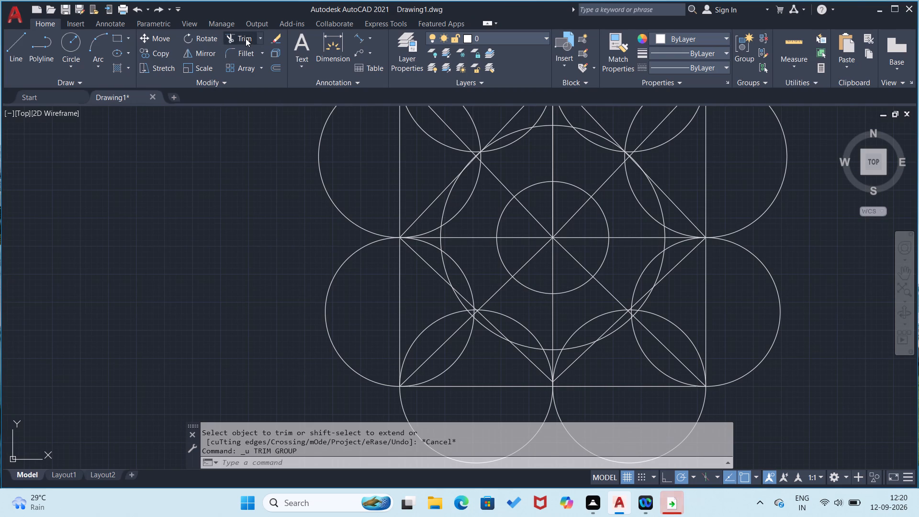
left_click(519, 321)
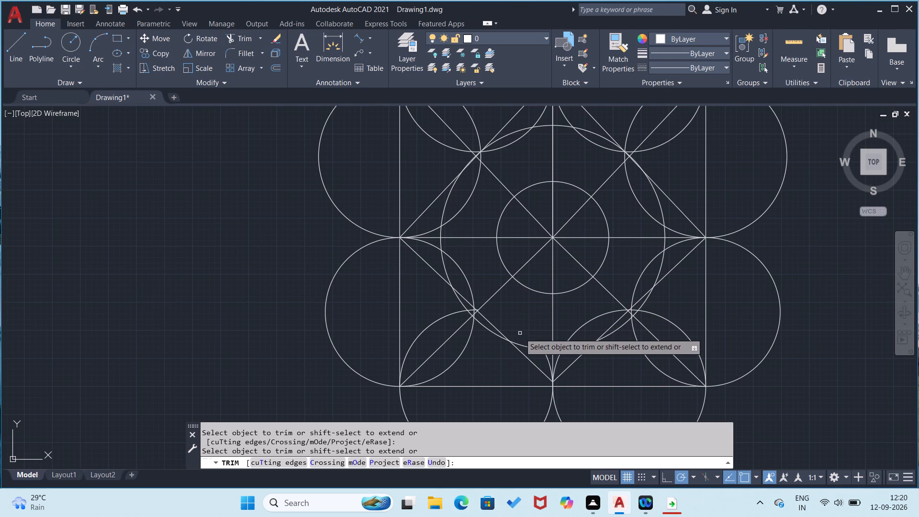
left_click(548, 364)
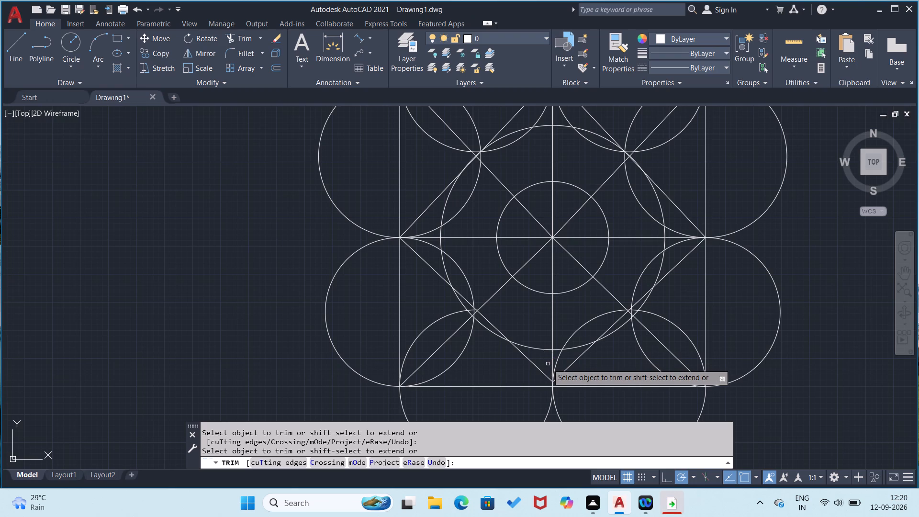
scroll(476, 312, "up", 3)
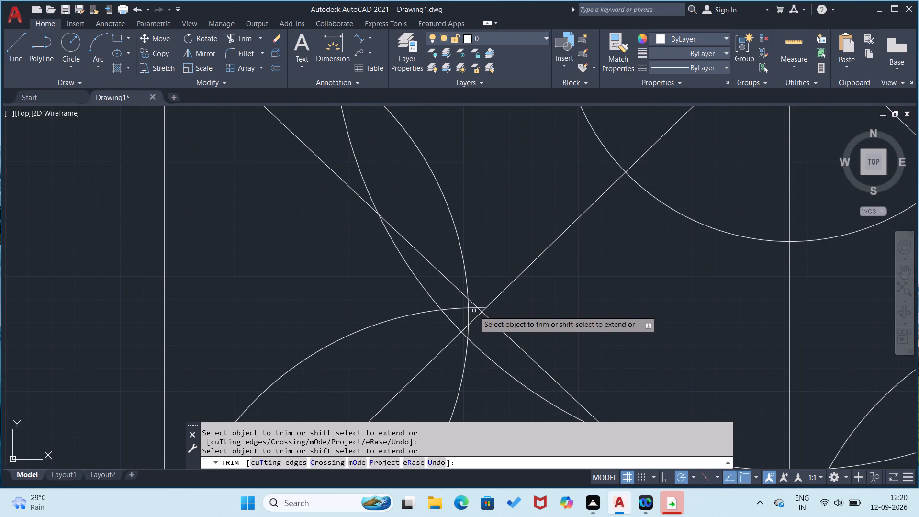
left_click(475, 308)
left_click(482, 306)
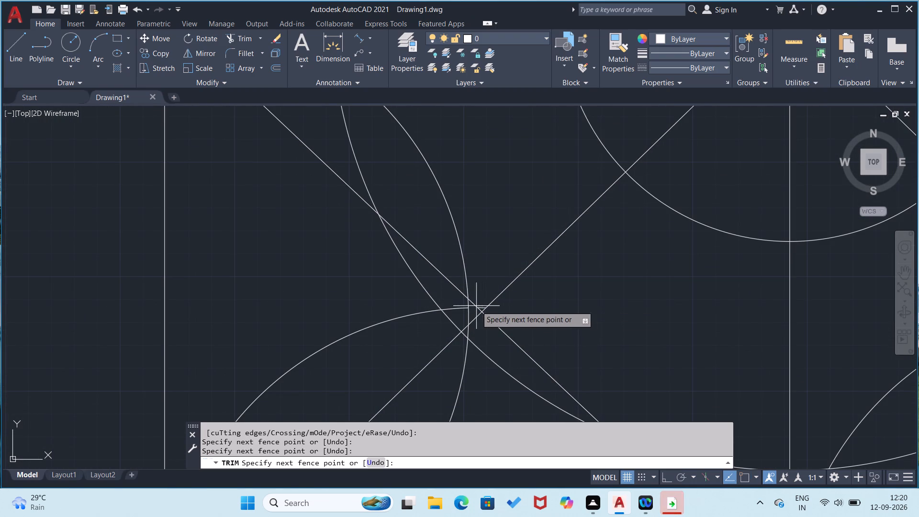
left_click(493, 291)
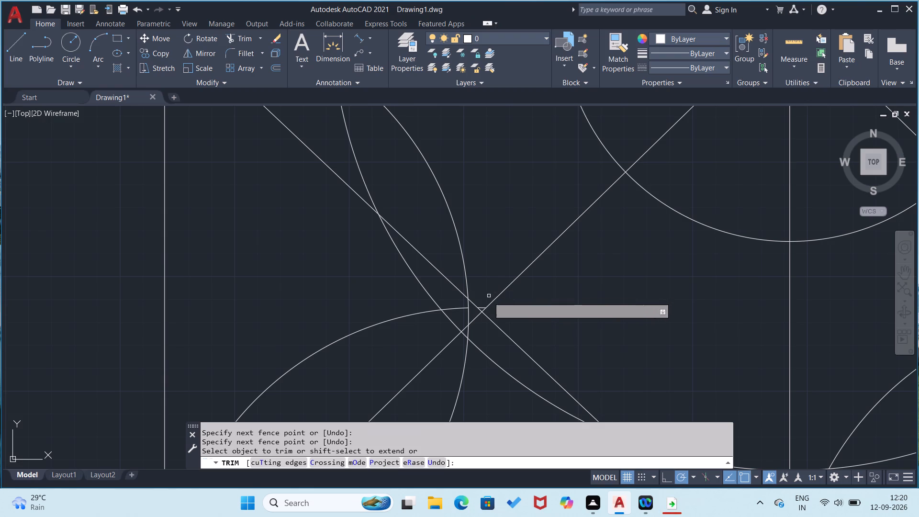
left_click(484, 308)
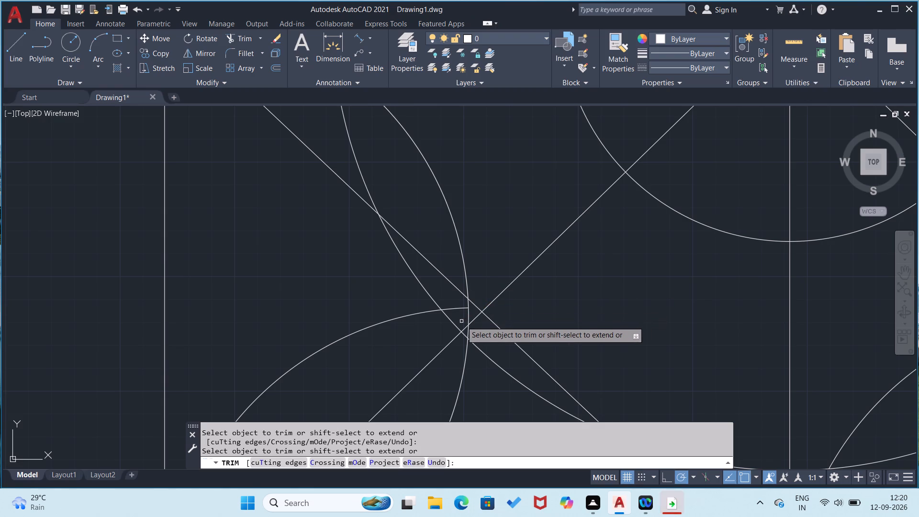
left_click(456, 308)
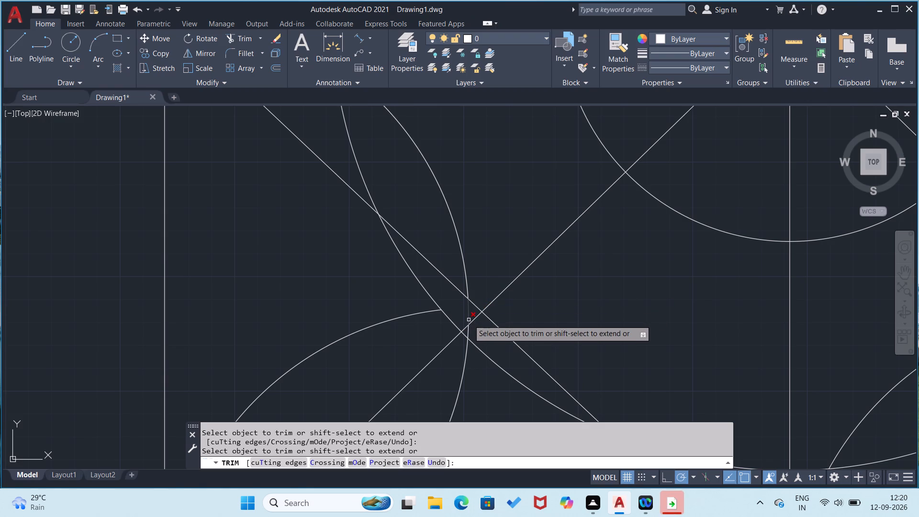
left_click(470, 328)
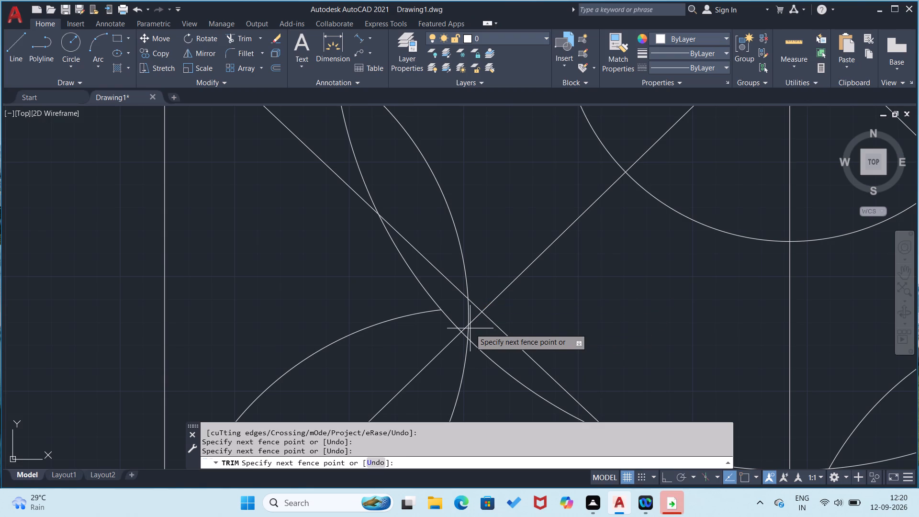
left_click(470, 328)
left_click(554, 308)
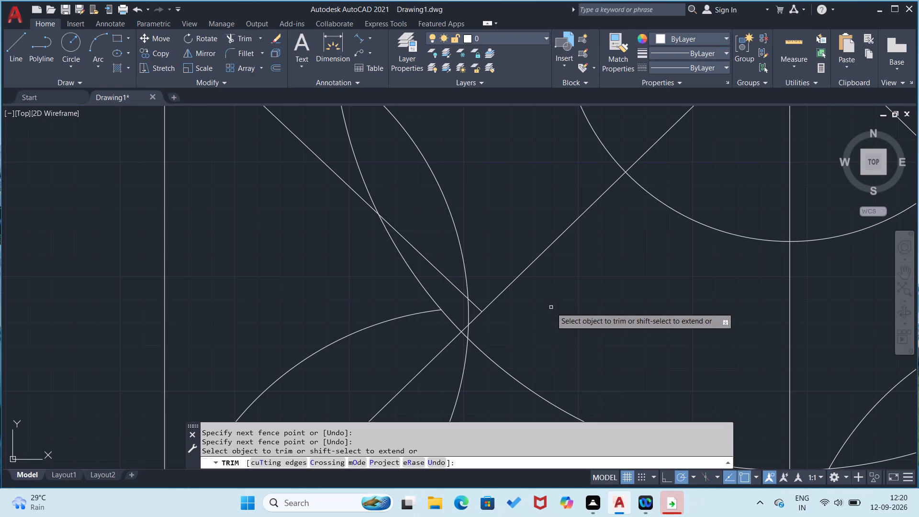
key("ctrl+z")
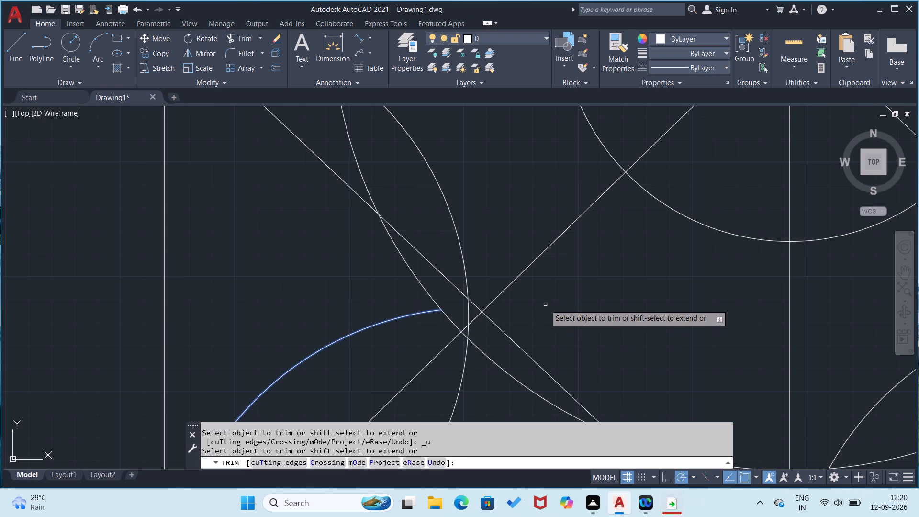
Trim the inner arc of the left edge's lower circle beyond the petal at the rectangle's lower-left corner.
left_click(470, 309)
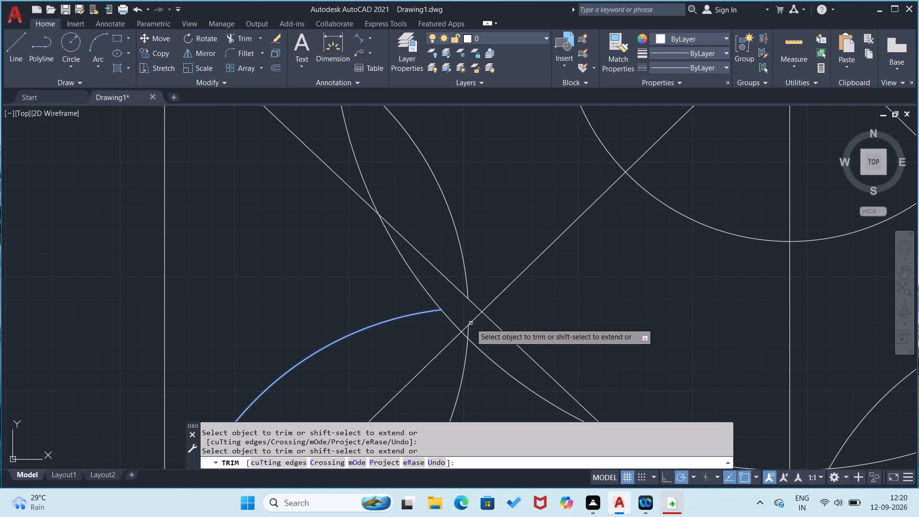
left_click(467, 330)
scroll(497, 340, "down", 3)
scroll(497, 340, "up", 1)
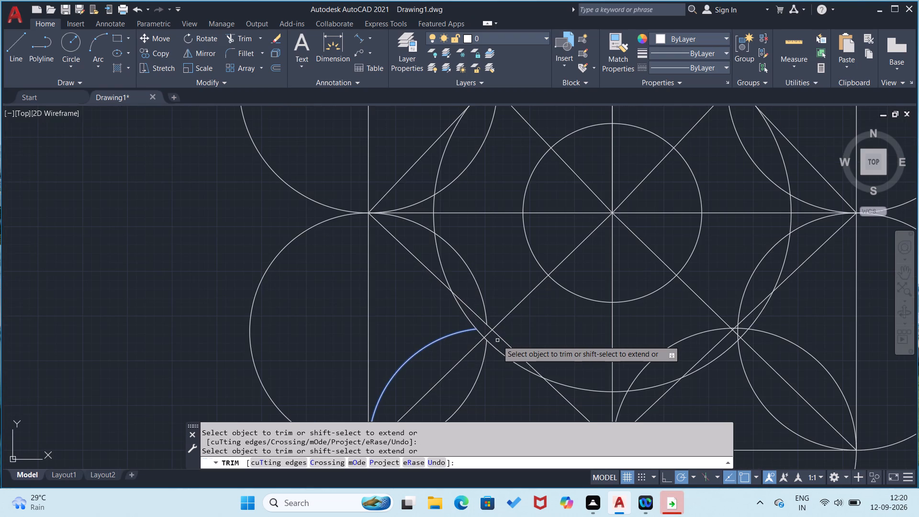
left_click(482, 298)
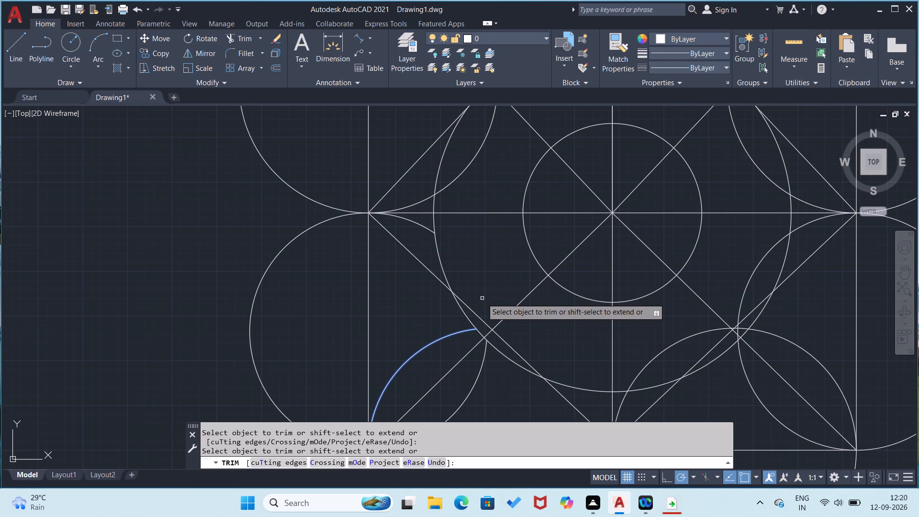
left_click(423, 226)
Trim the inner arcs of the left edge's upper circle and the top edge's left-hand circle beyond their petal-shaped overlap.
left_click(421, 205)
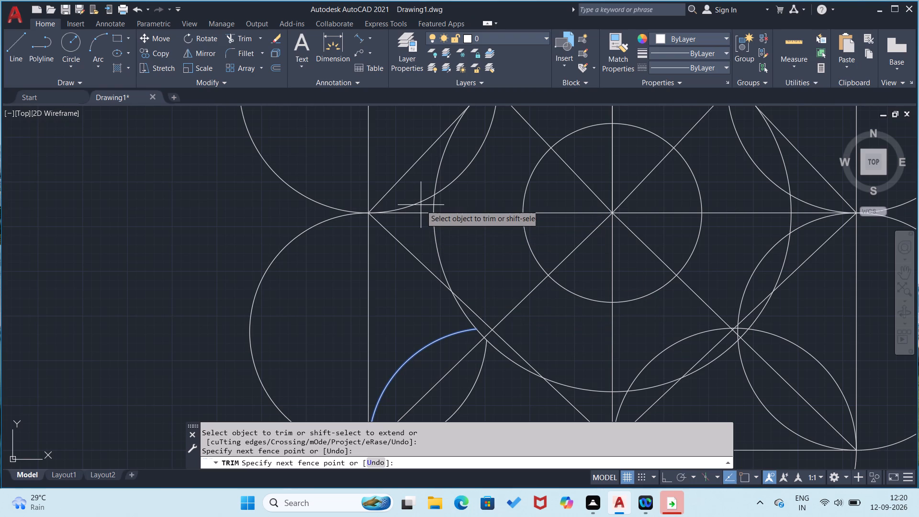
left_click(421, 199)
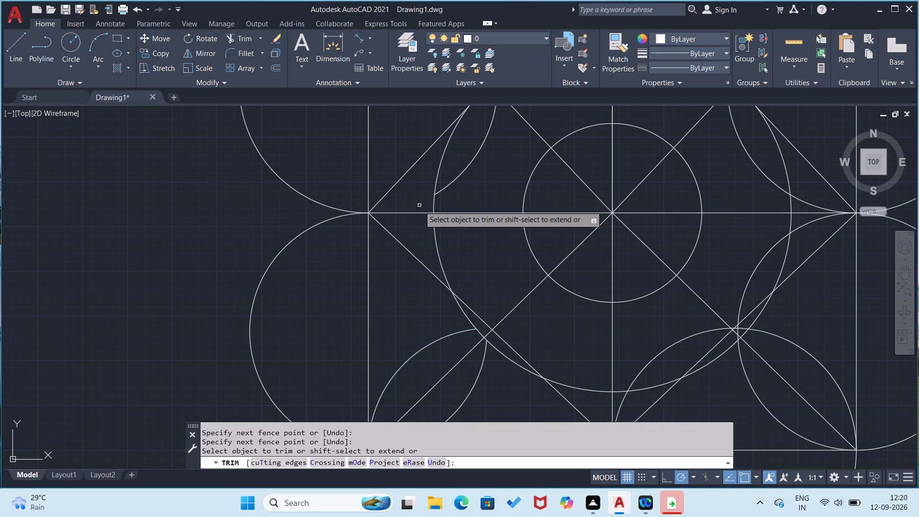
middle_click_drag(419, 225, 372, 424)
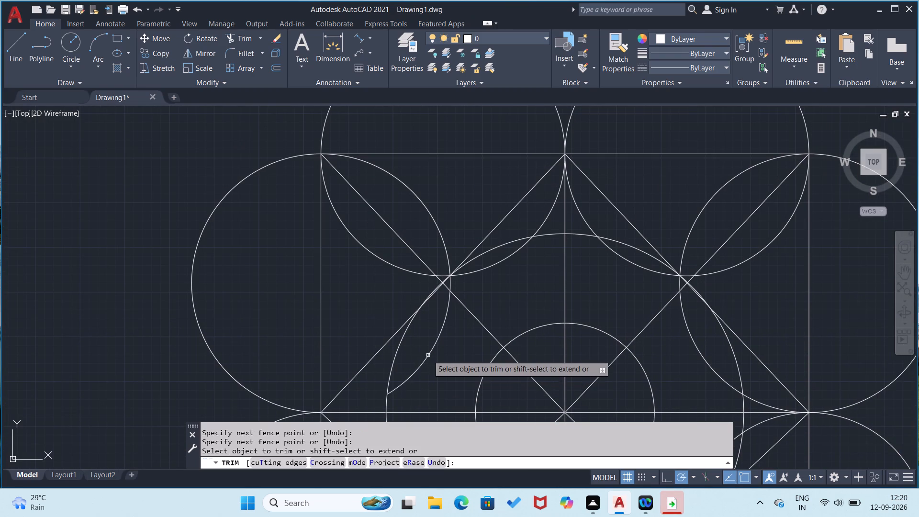
left_click(427, 353)
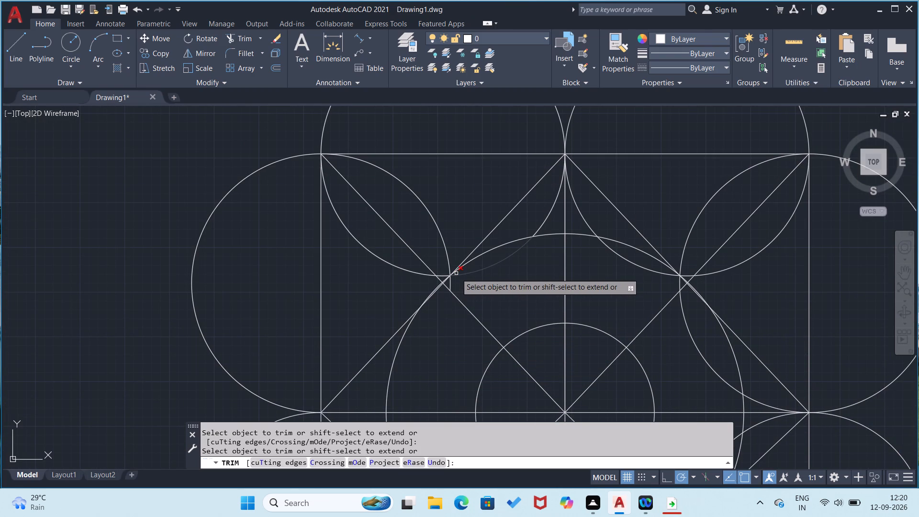
left_click(456, 273)
left_click(449, 278)
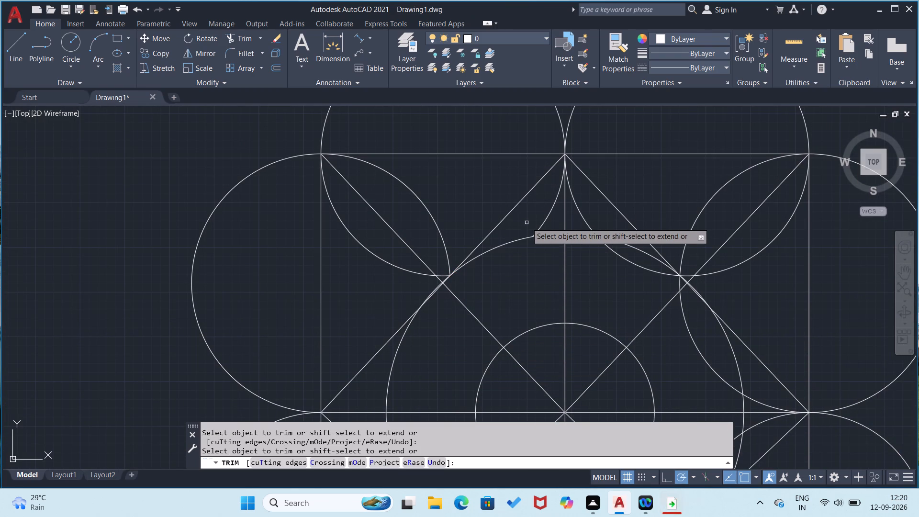
left_click(542, 225)
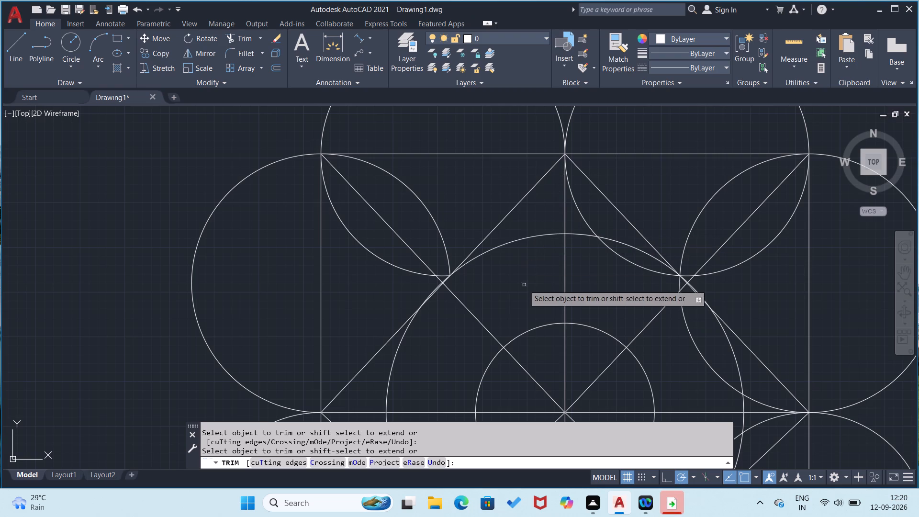
Trim the inner arcs of the top edge's right-hand circle and the right edge's upper circle beyond their petal-shaped overlap.
left_click(646, 270)
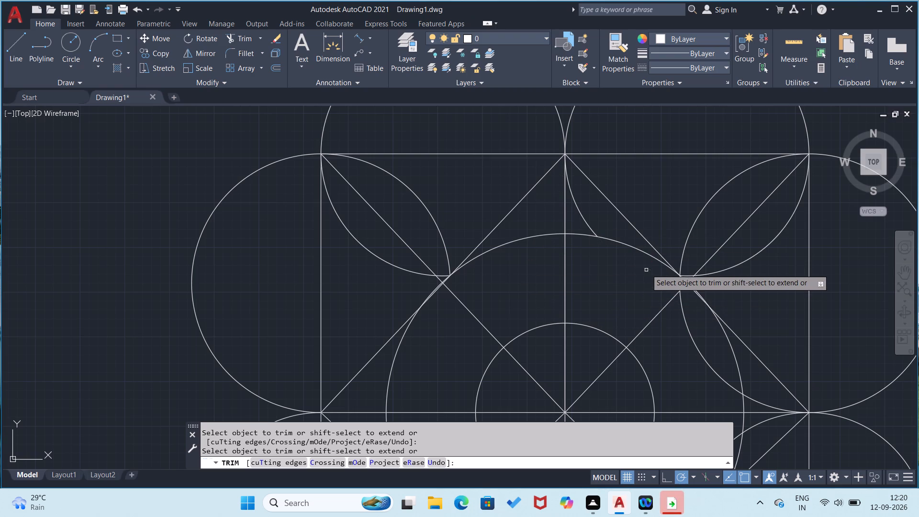
left_click(586, 225)
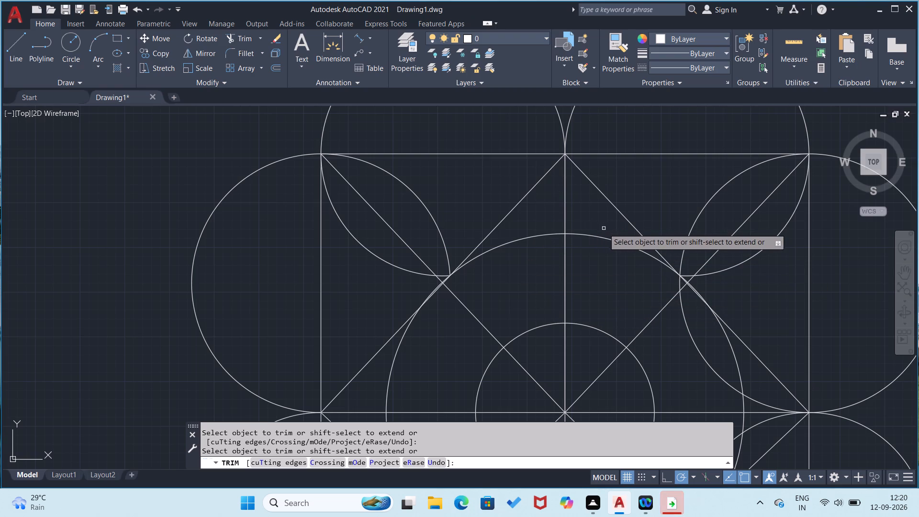
left_click(682, 314)
left_click(679, 287)
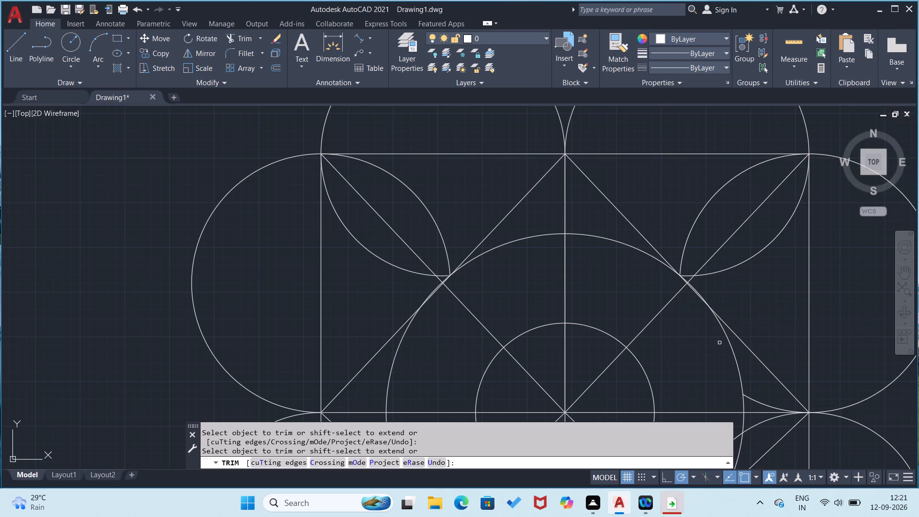
left_click(762, 404)
Trim the inner arc of the right edge's lower circle beyond the petal at the rectangle's lower-right corner.
middle_click_drag(773, 408, 716, 225)
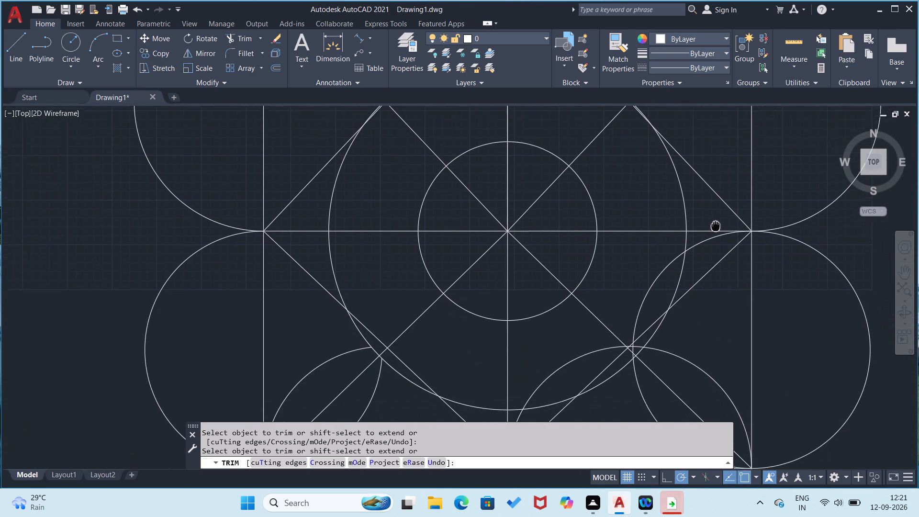
middle_click_drag(716, 225, 714, 220)
left_click(704, 232)
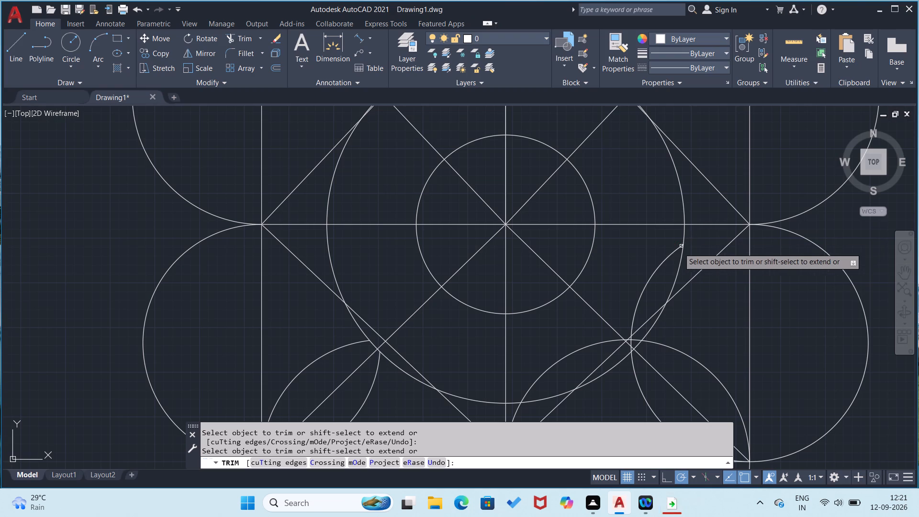
left_click(668, 256)
scroll(619, 343, "up", 2)
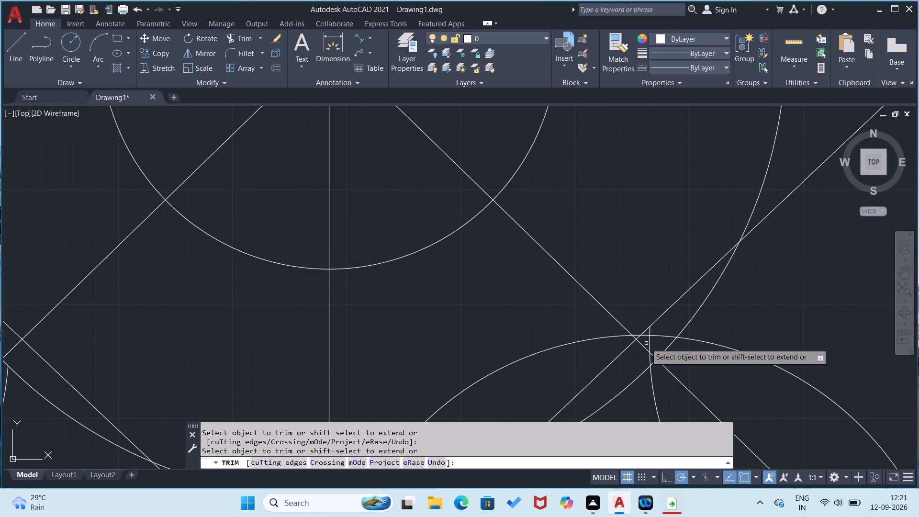
left_click(650, 332)
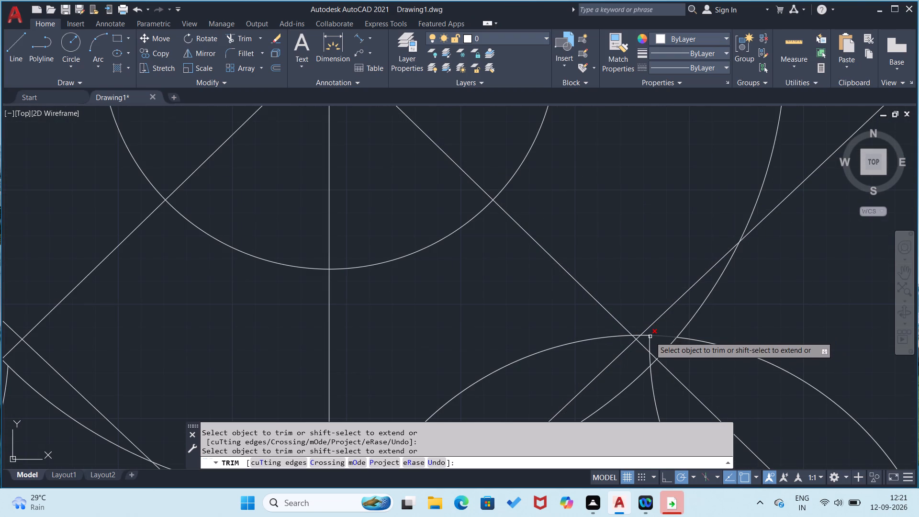
left_click(650, 337)
left_click(649, 339)
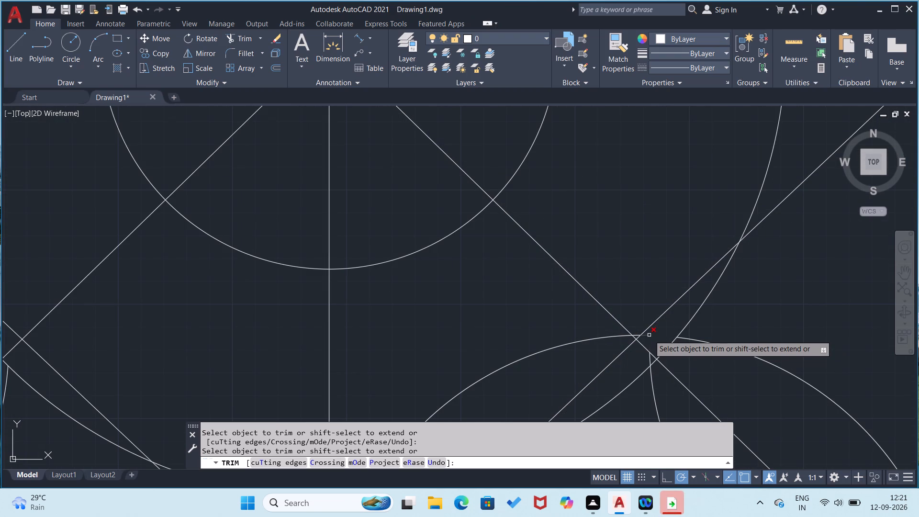
Trim the remaining inner arc of the bottom edge's right-hand circle beyond the petal at the rectangle's lower-right corner.
left_click(649, 335)
left_click(638, 334)
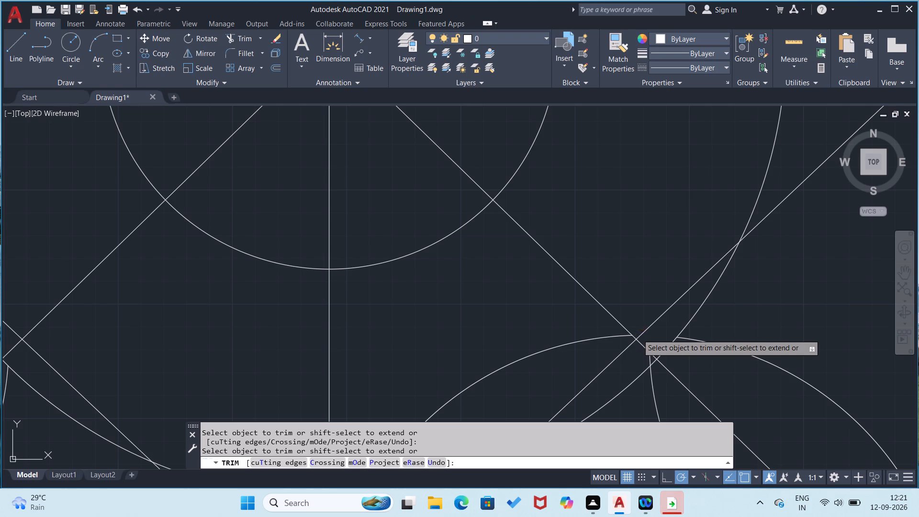
left_click(624, 337)
scroll(624, 339, "down", 2)
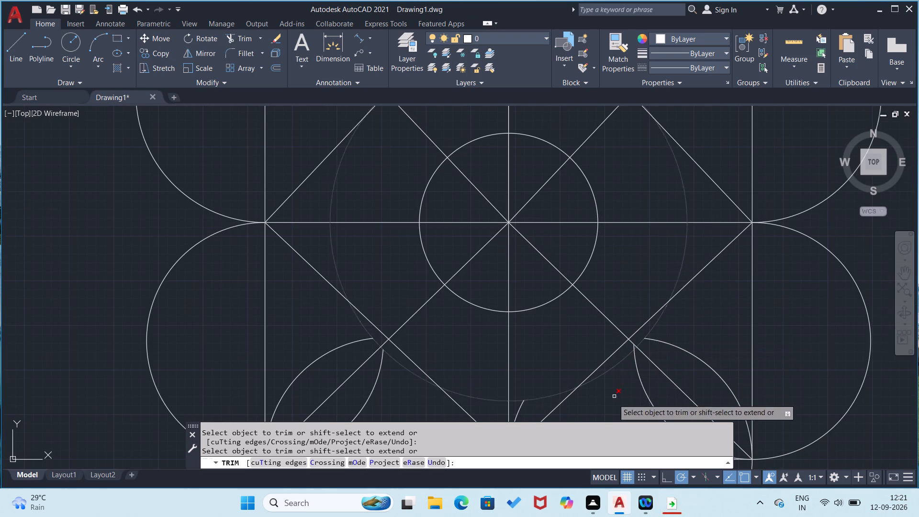
middle_click_drag(610, 378, 610, 300)
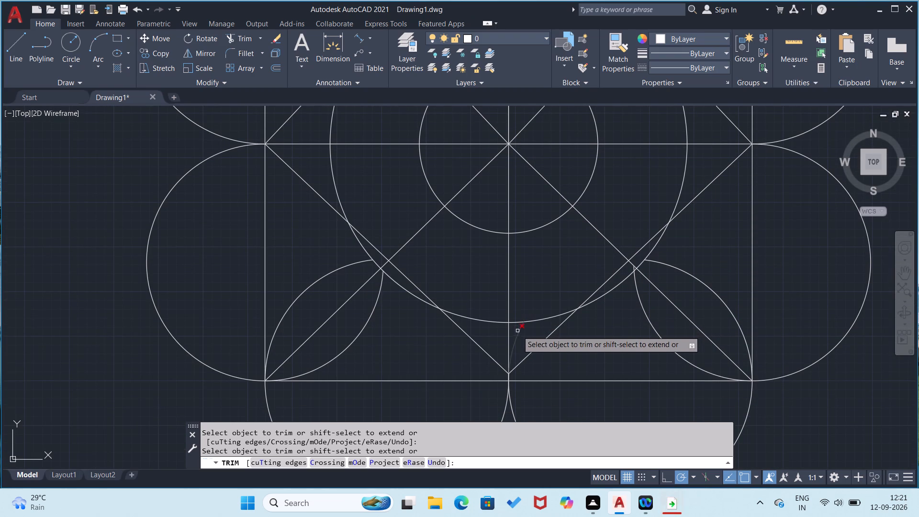
left_click(518, 334)
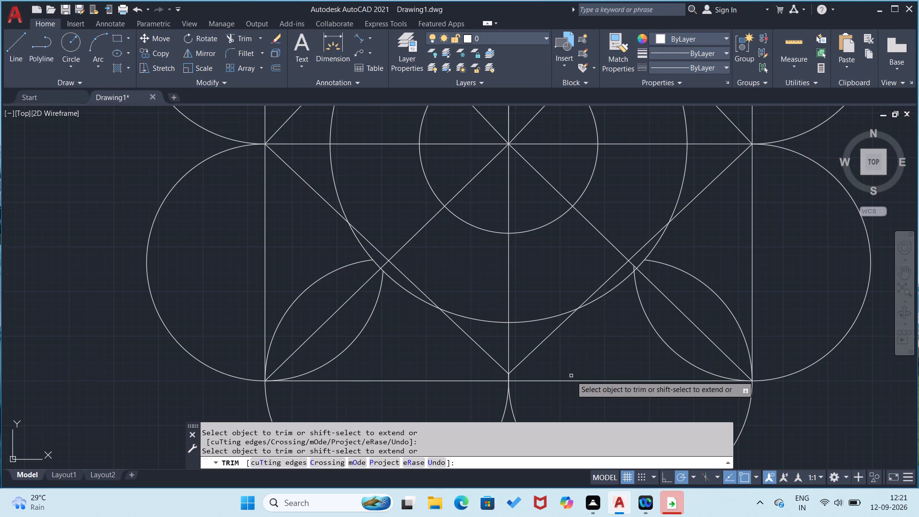
scroll(623, 331, "up", 1)
scroll(623, 331, "down", 3)
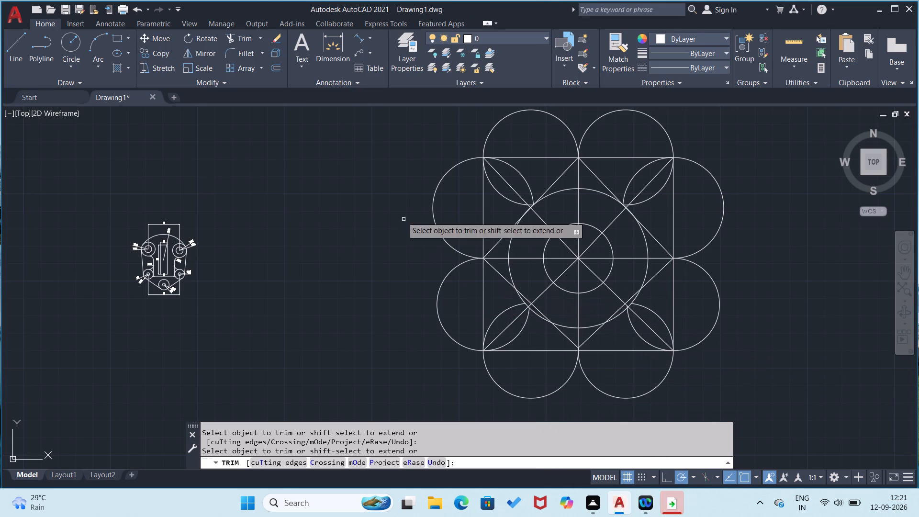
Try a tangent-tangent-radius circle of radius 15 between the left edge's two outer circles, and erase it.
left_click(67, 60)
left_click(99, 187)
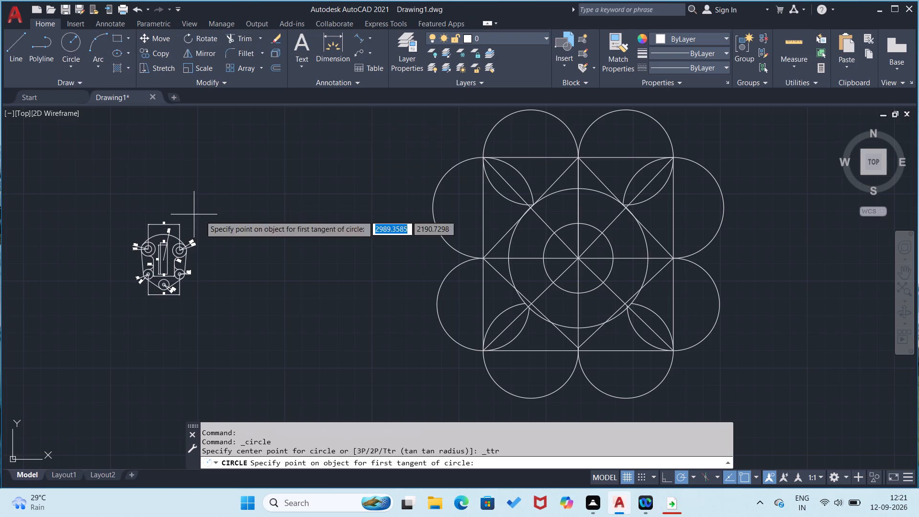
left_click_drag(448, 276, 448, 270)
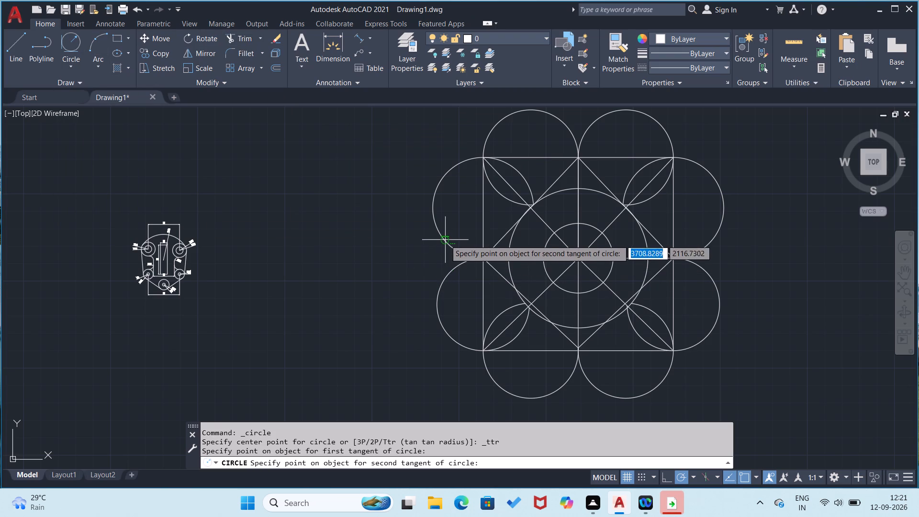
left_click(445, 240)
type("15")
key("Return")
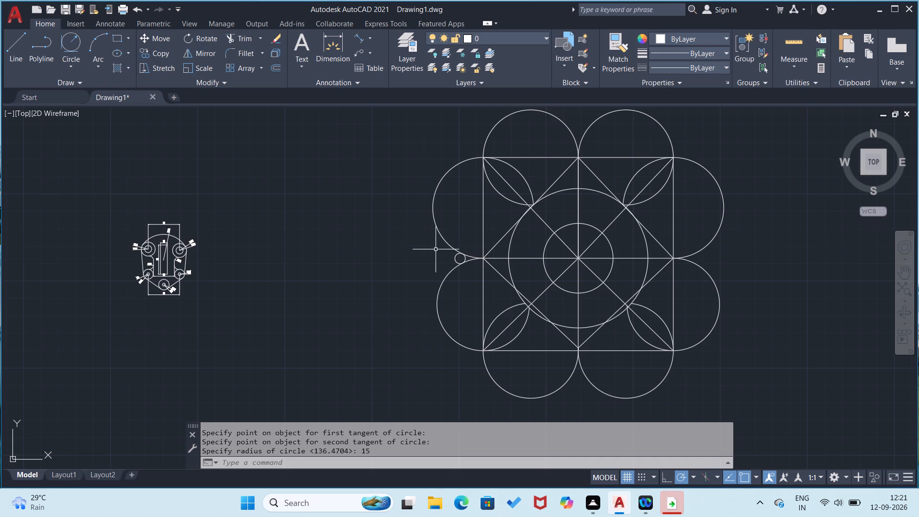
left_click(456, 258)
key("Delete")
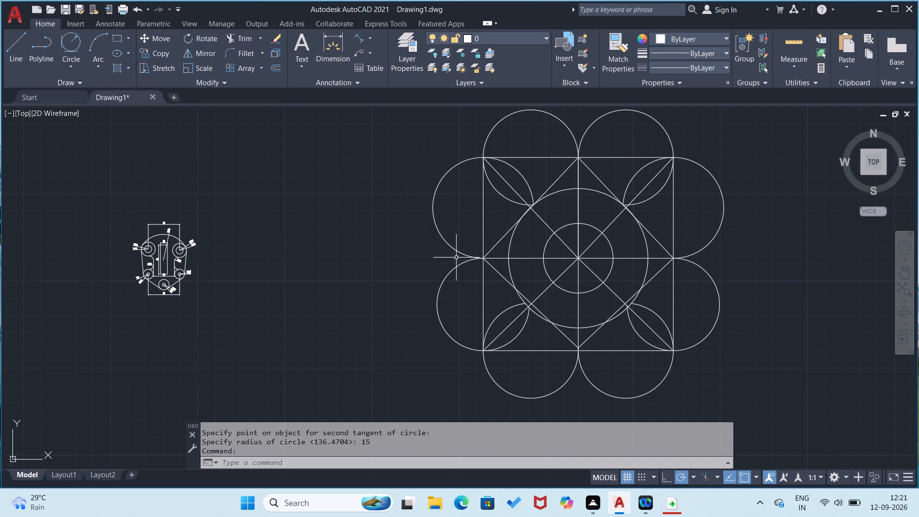
Draw a radius 300 circle tangent to the left edge's two outer circles and trim it to the short connecting arc.
left_click(67, 45)
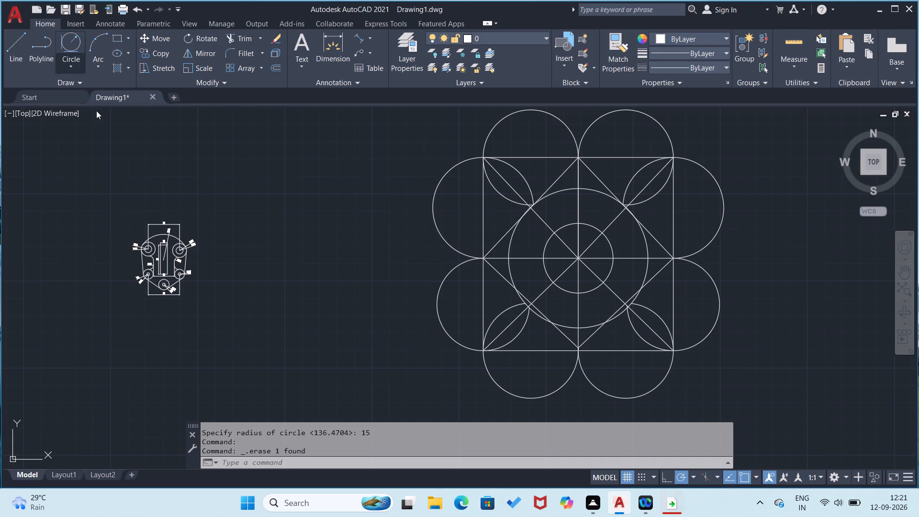
left_click(437, 287)
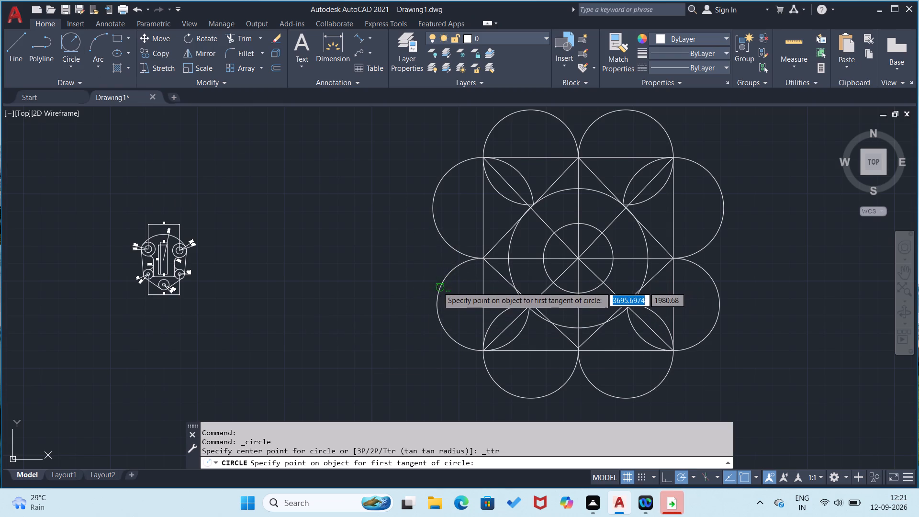
left_click(442, 238)
type("300")
key("Return")
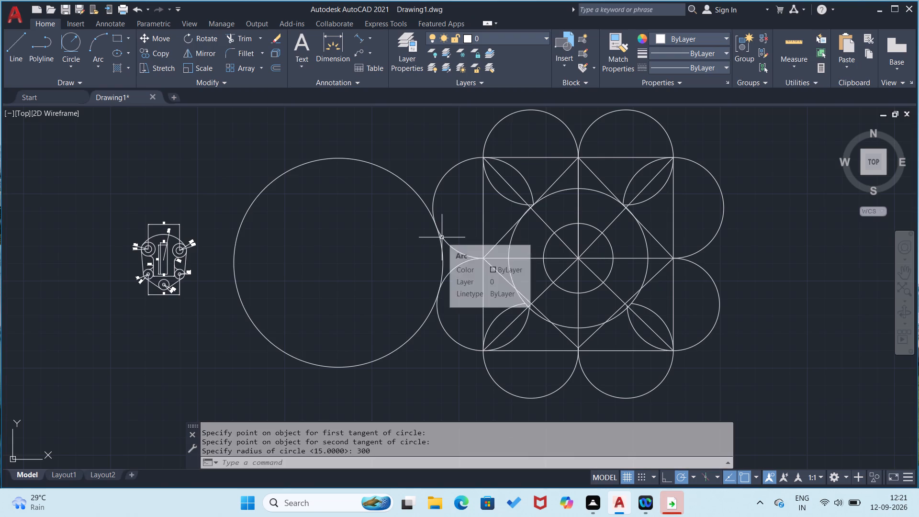
left_click(247, 34)
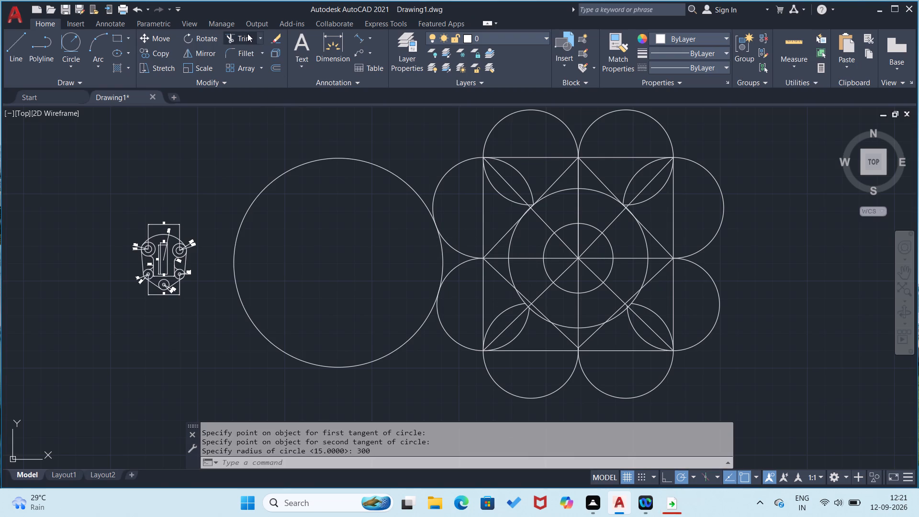
left_click(379, 166)
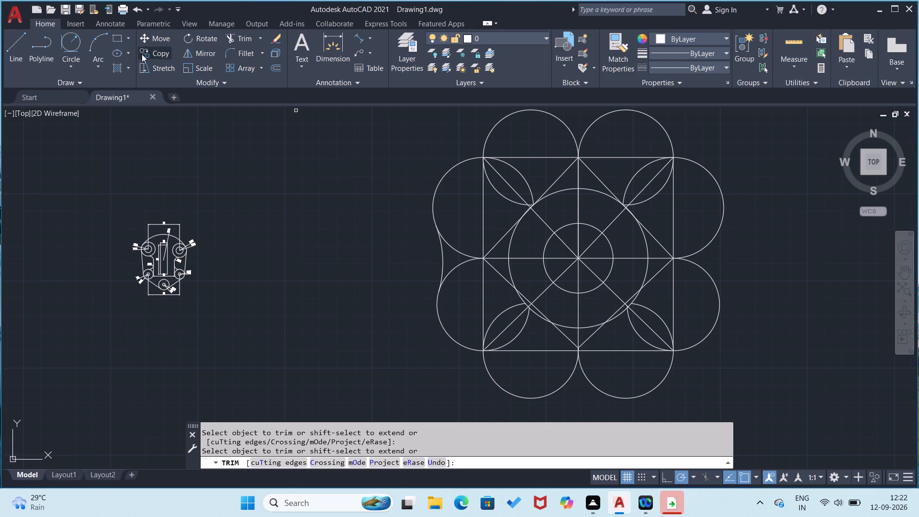
Draw a radius 300 circle tangent to the two outer circles at the rectangle's lower-left corner and trim it to the connecting arc.
left_click(72, 44)
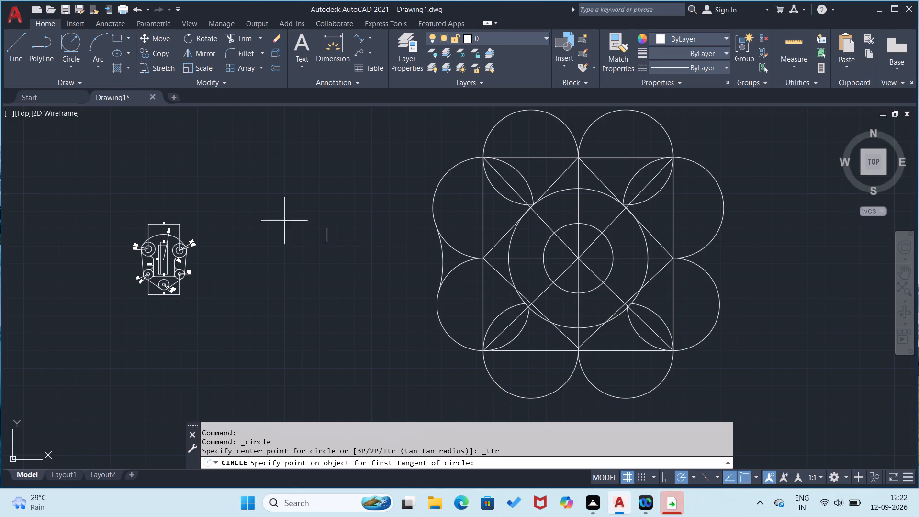
left_click(489, 376)
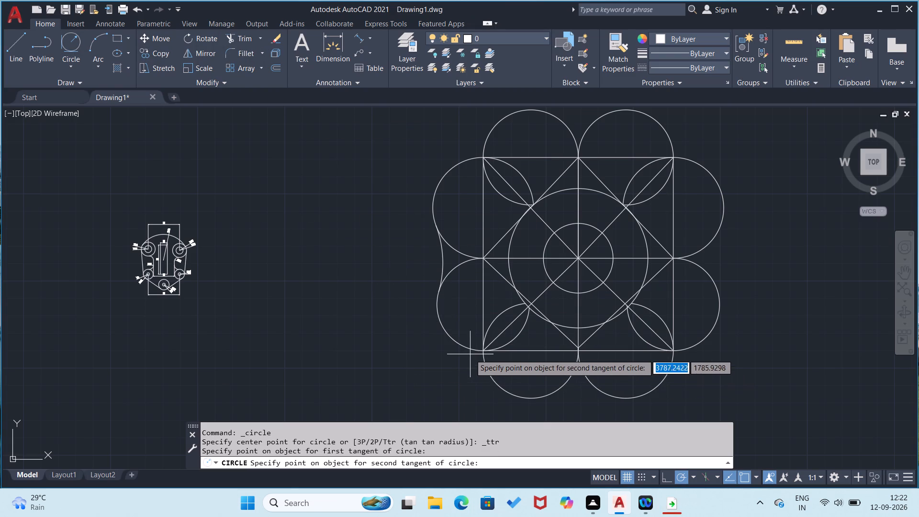
left_click(468, 351)
key("Return")
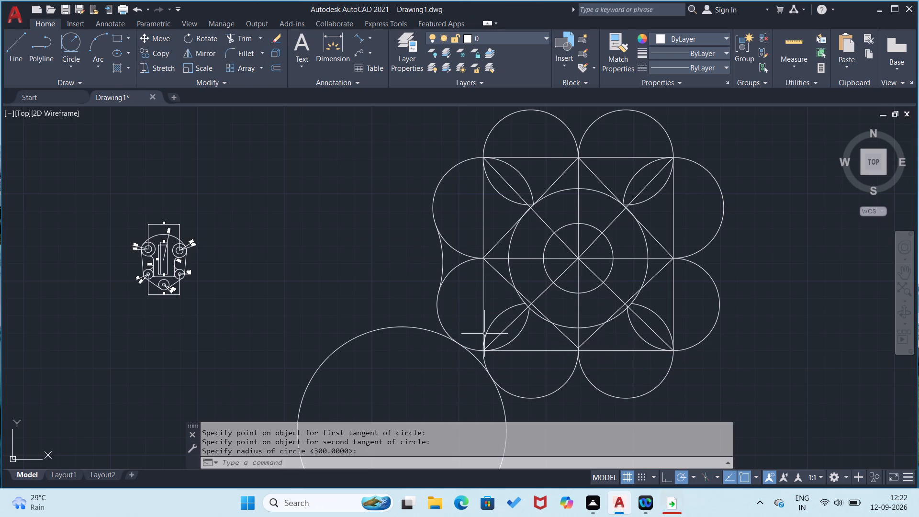
left_click(238, 37)
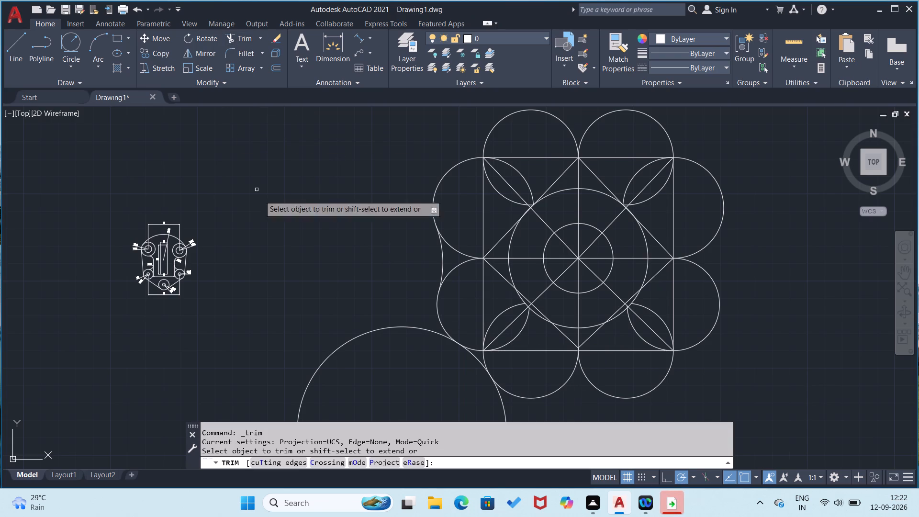
left_click(357, 337)
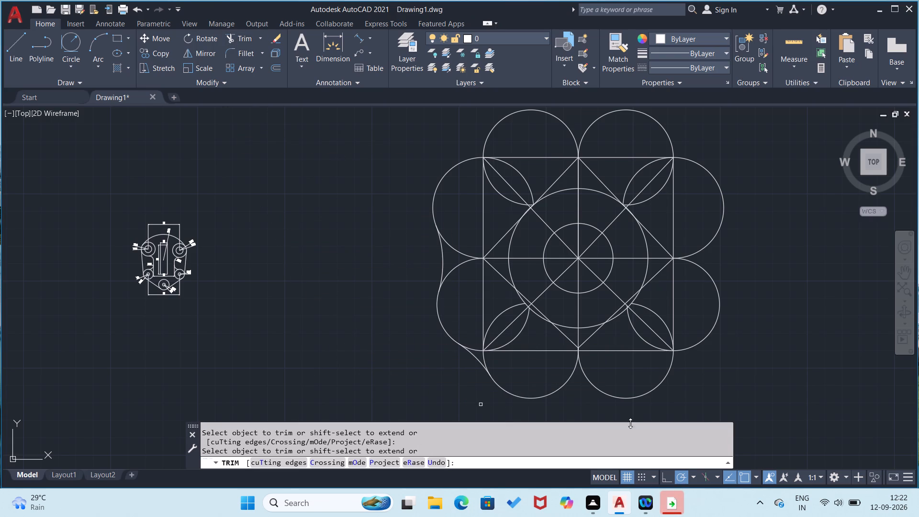
Draw radius 300 circles tangent to the bottom edge's two outer circles and to the two outer circles at the lower-right corner.
left_click(68, 39)
left_click(552, 395)
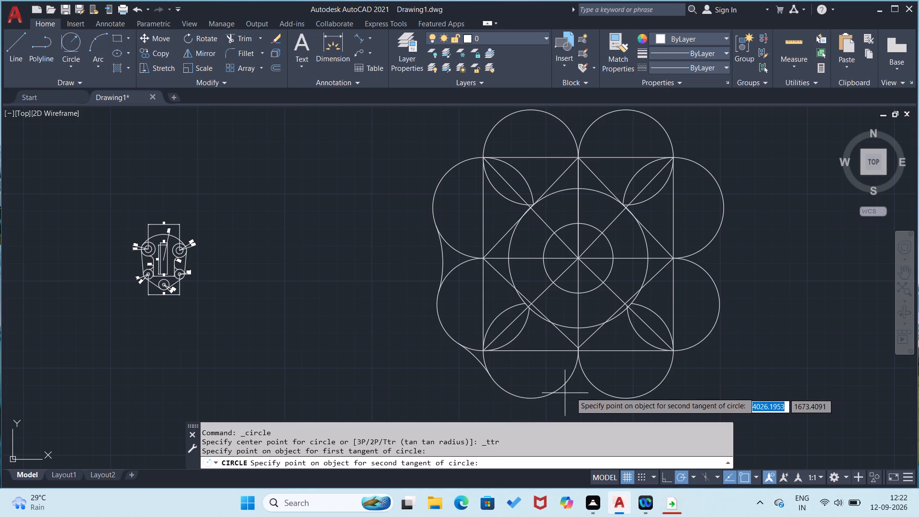
left_click(594, 390)
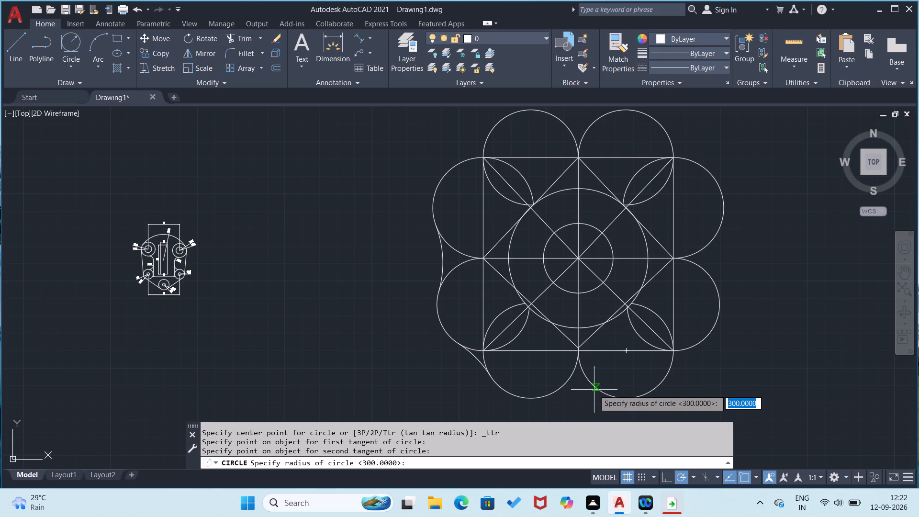
key("Return")
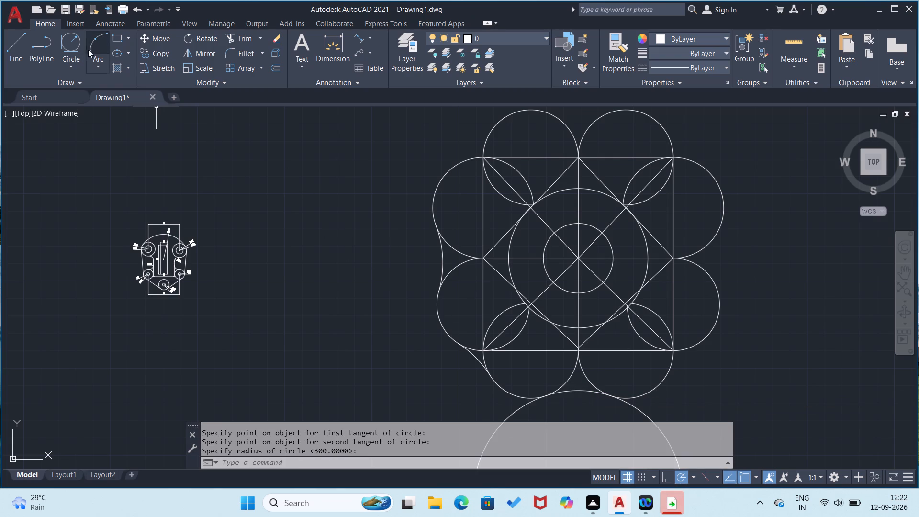
left_click(77, 48)
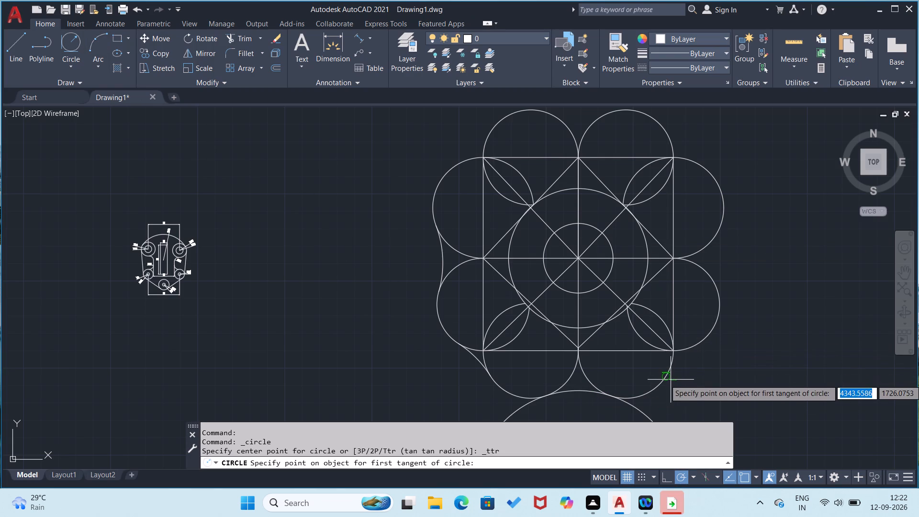
left_click_drag(669, 380, 678, 370)
left_click(717, 337)
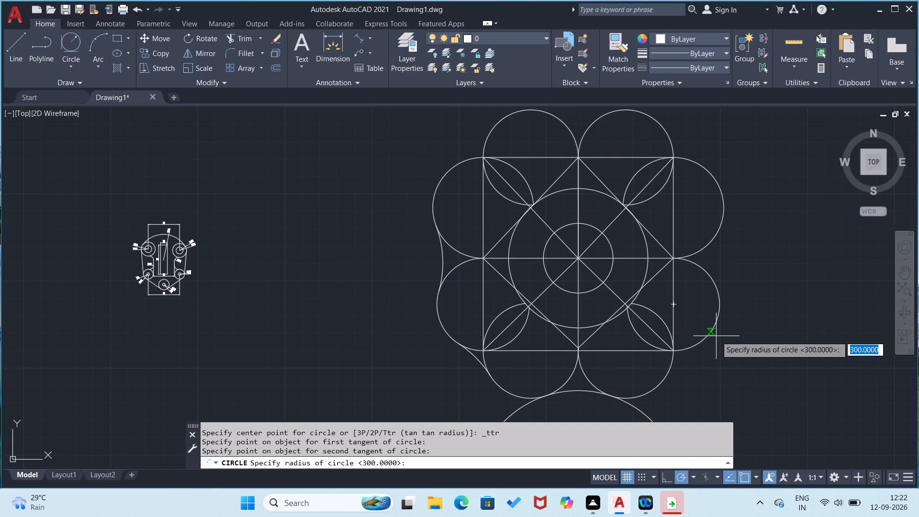
key("Return")
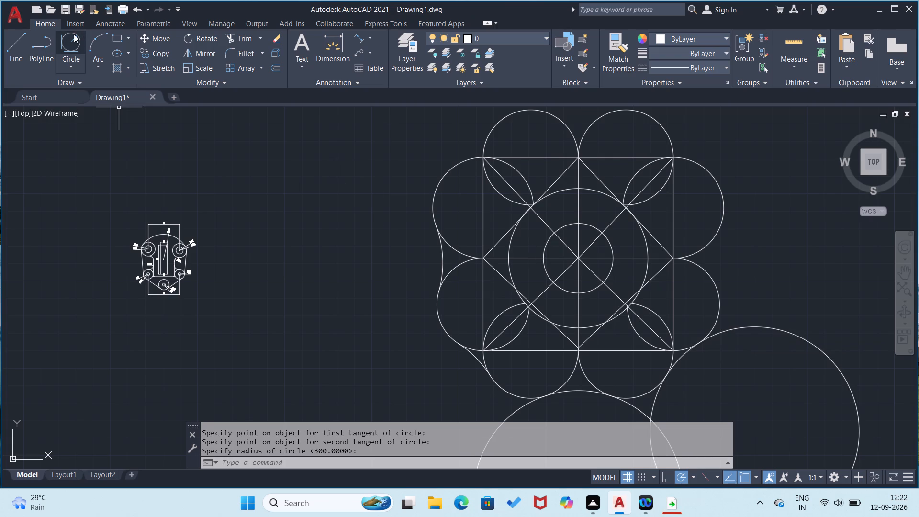
Draw radius 300 circles tangent to the right edge's two outer circles and to the two outer circles at the upper-right corner.
left_click(69, 36)
left_click(706, 272)
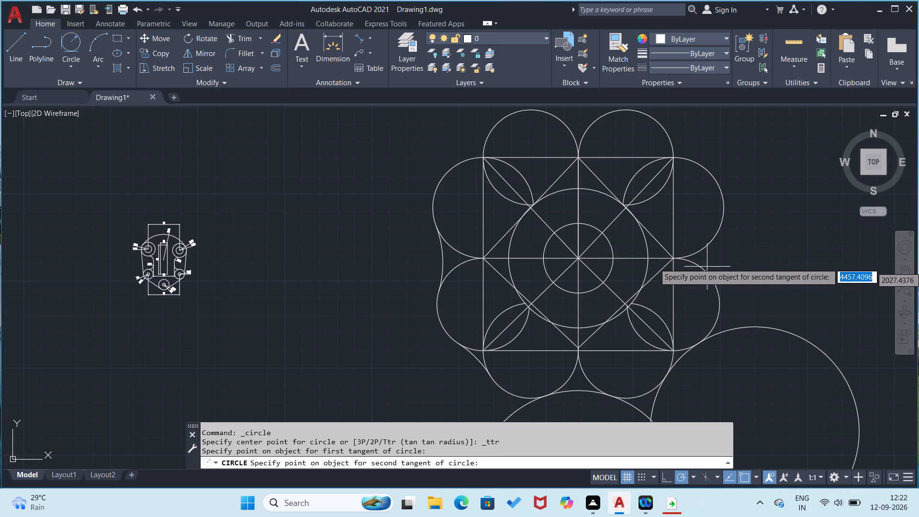
left_click(710, 251)
key("Return")
middle_click_drag(737, 253, 737, 258)
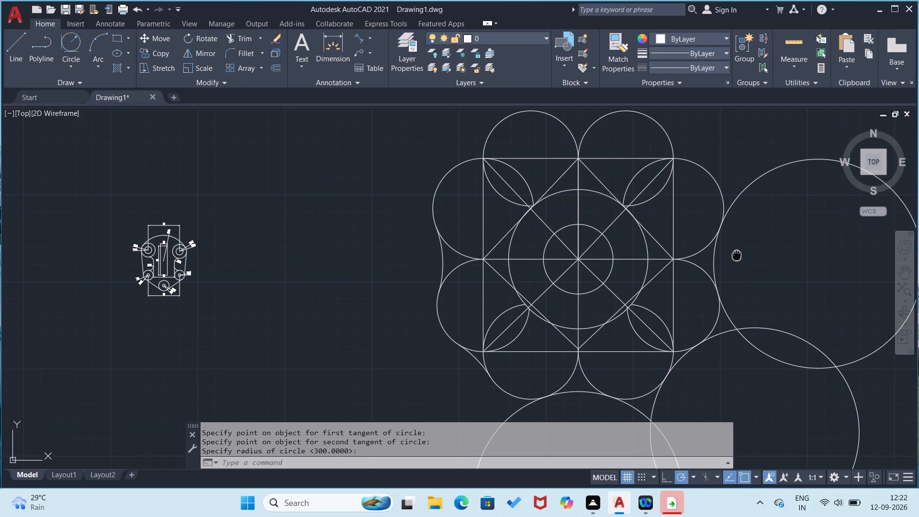
middle_click_drag(737, 258, 706, 336)
left_click(71, 34)
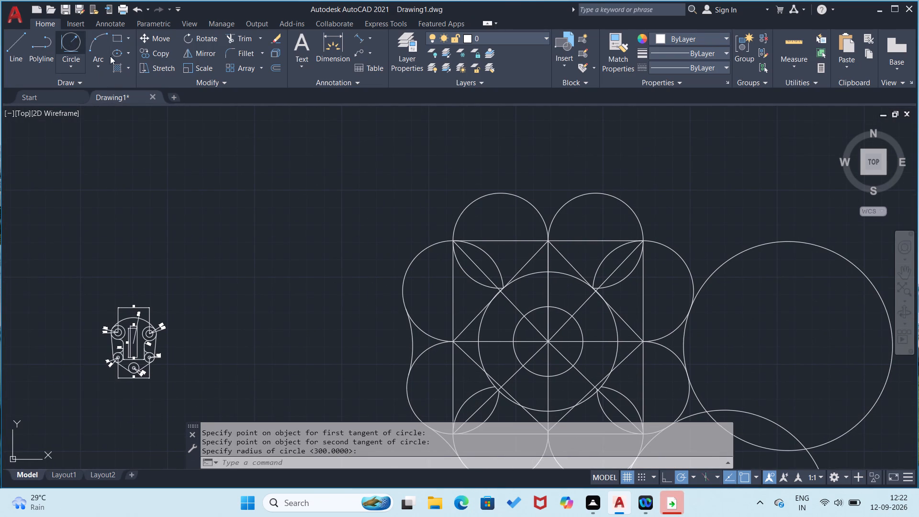
left_click(667, 246)
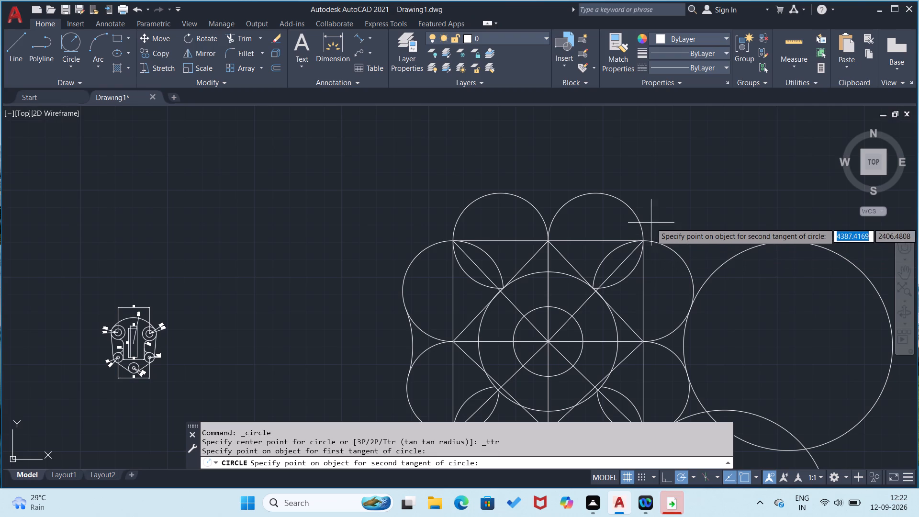
left_click(642, 218)
key("Return")
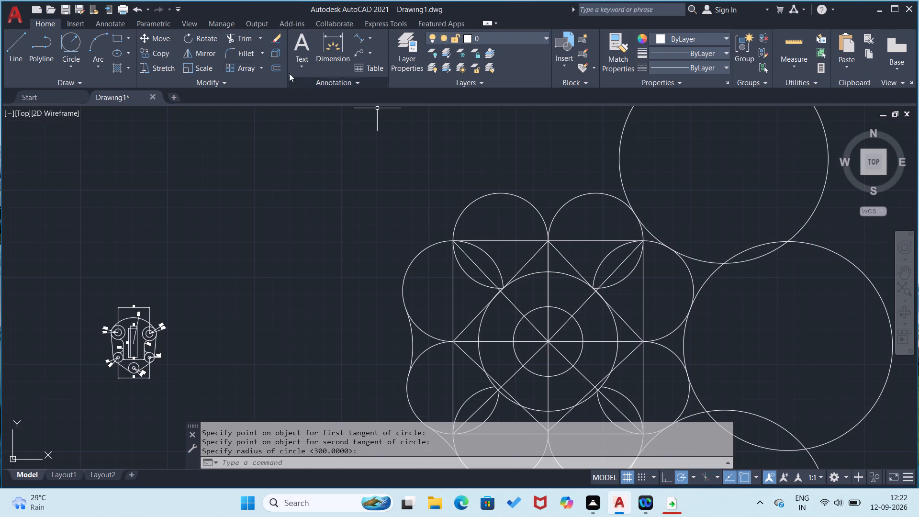
Draw radius 300 circles tangent to the top edge's two outer circles and to the two outer circles at the upper-left corner.
left_click(75, 37)
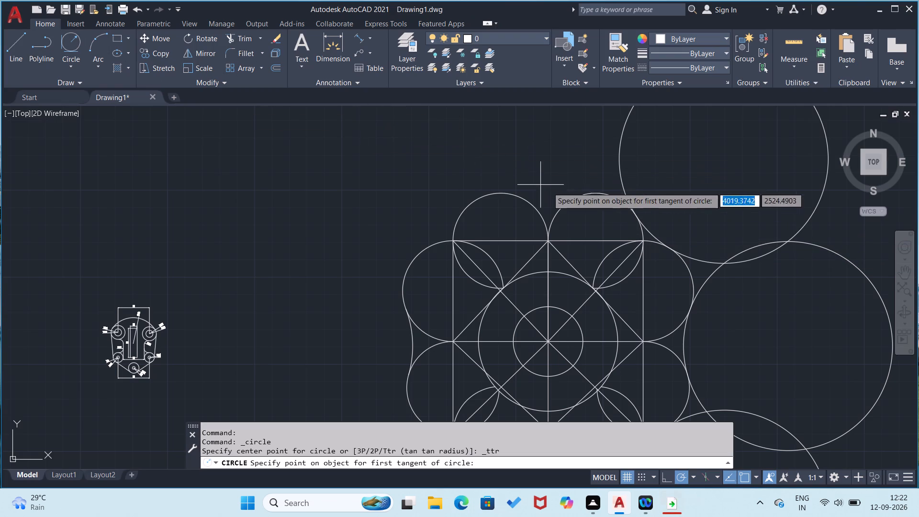
left_click(577, 196)
left_click(524, 200)
key("Return")
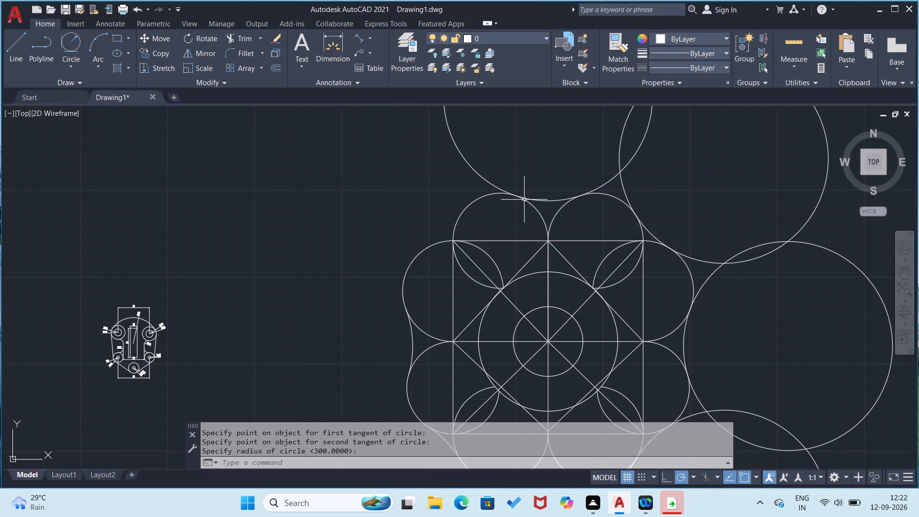
left_click(75, 49)
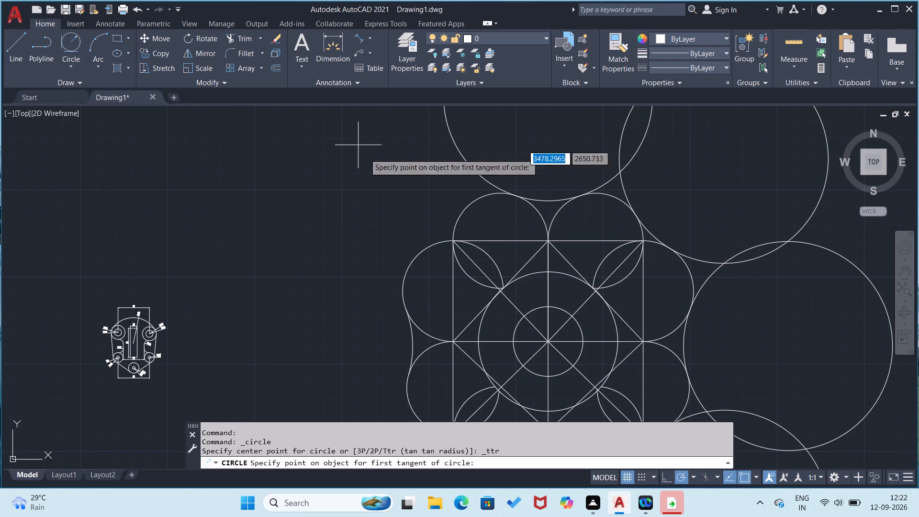
left_click(471, 202)
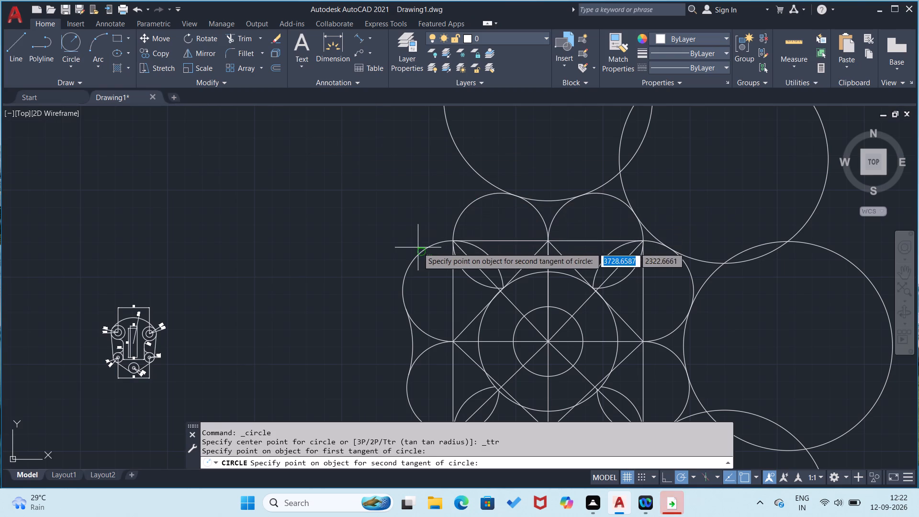
left_click(419, 247)
key("Return")
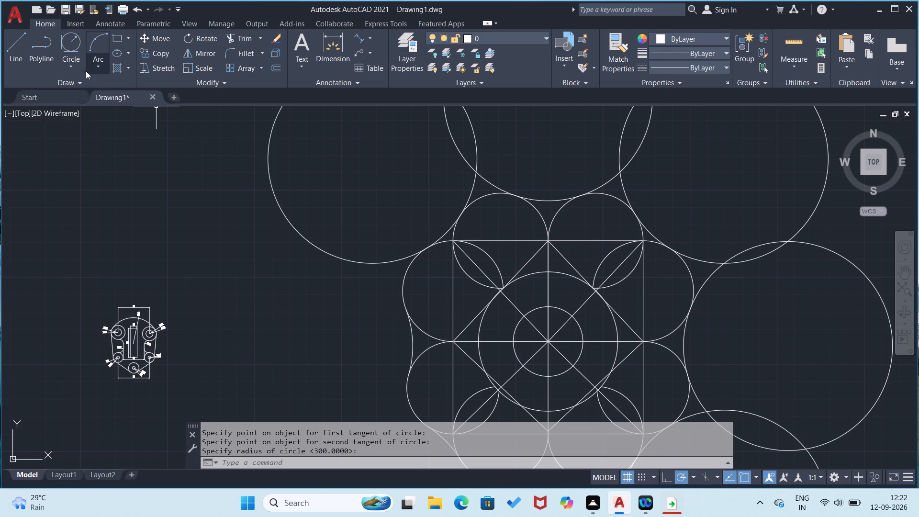
Trim the upper-left tangent circle to its connecting arc and remove the overlapping left-hand part of the top tangent circle.
left_click(232, 41)
left_click(345, 259)
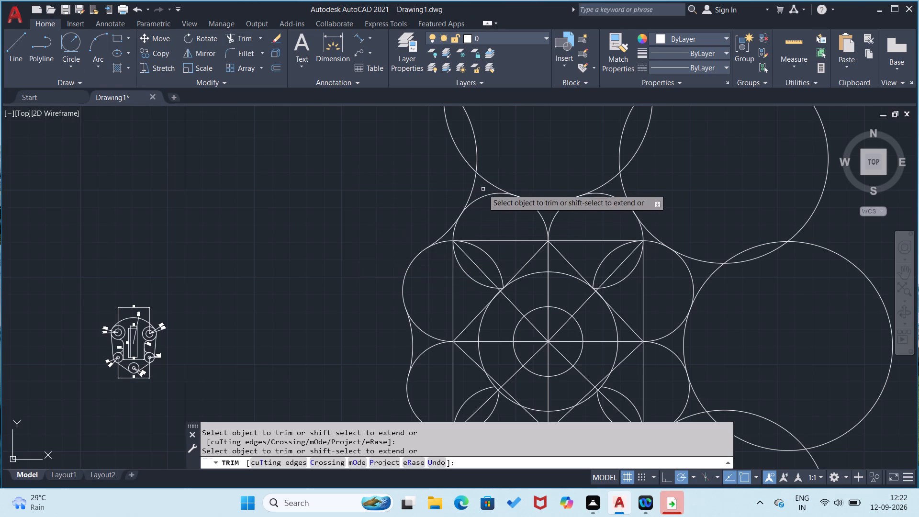
left_click(473, 186)
left_click(474, 174)
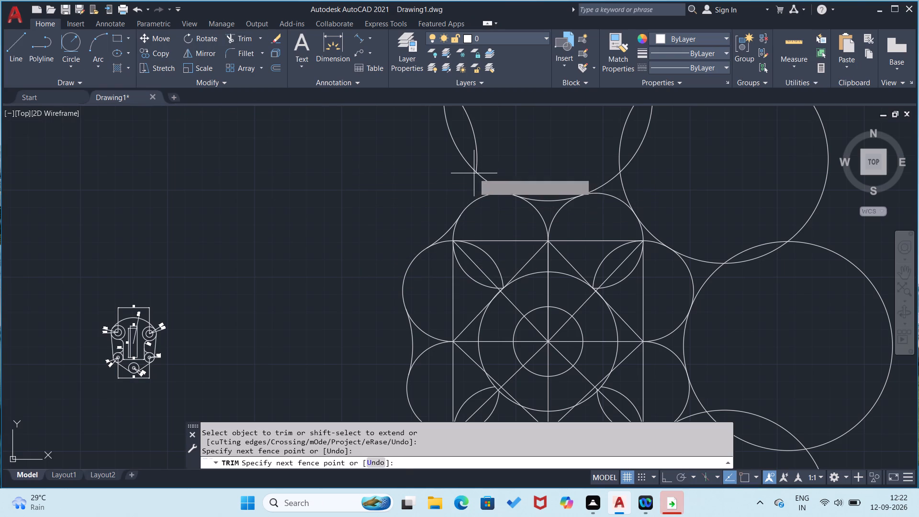
left_click(483, 163)
left_click(481, 174)
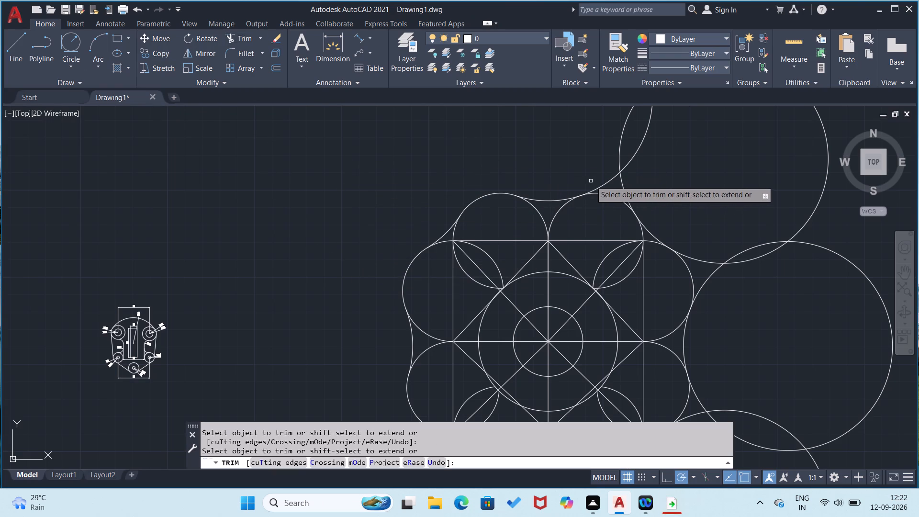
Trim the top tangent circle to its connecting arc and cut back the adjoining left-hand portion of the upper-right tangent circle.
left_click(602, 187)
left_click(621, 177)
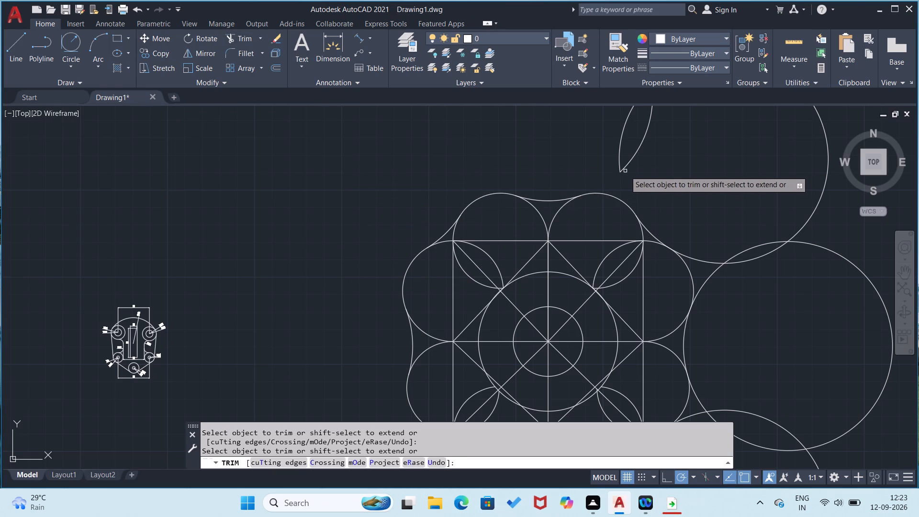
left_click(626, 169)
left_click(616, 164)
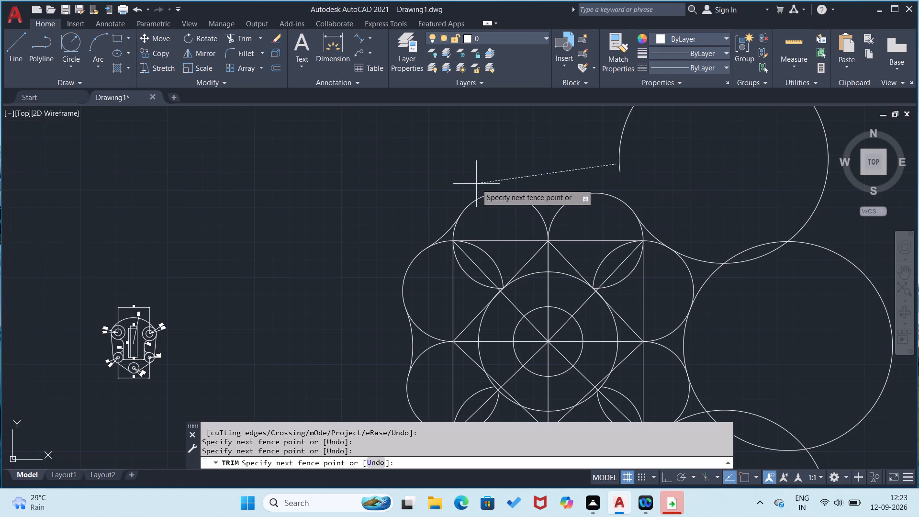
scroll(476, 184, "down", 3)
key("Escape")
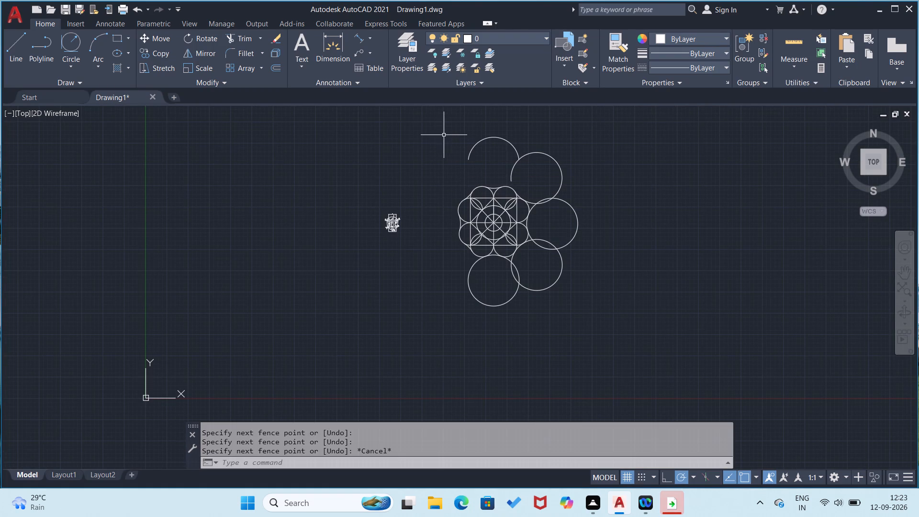
Erase the entire second drawing, including its square, inner circles, outer circles and tangent circles.
left_click_drag(444, 134, 444, 139)
left_click_drag(460, 187, 501, 256)
left_click_drag(432, 126, 438, 140)
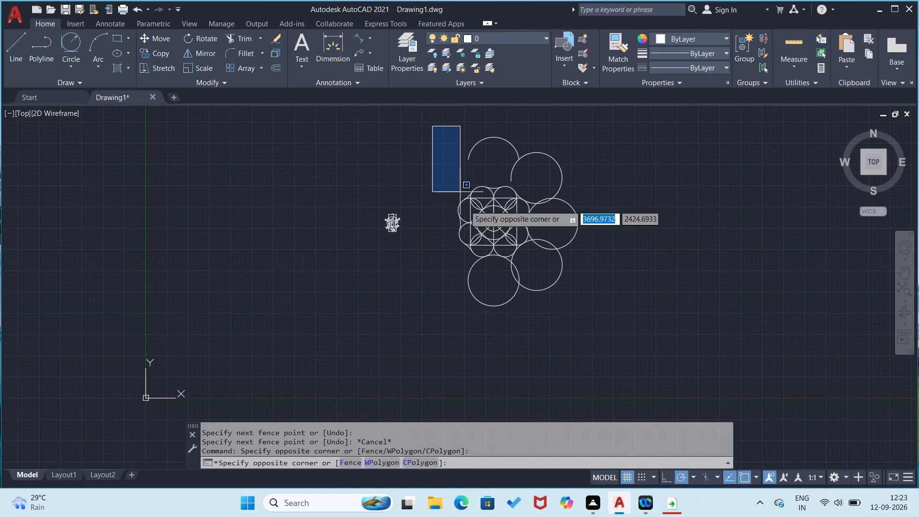
left_click(582, 313)
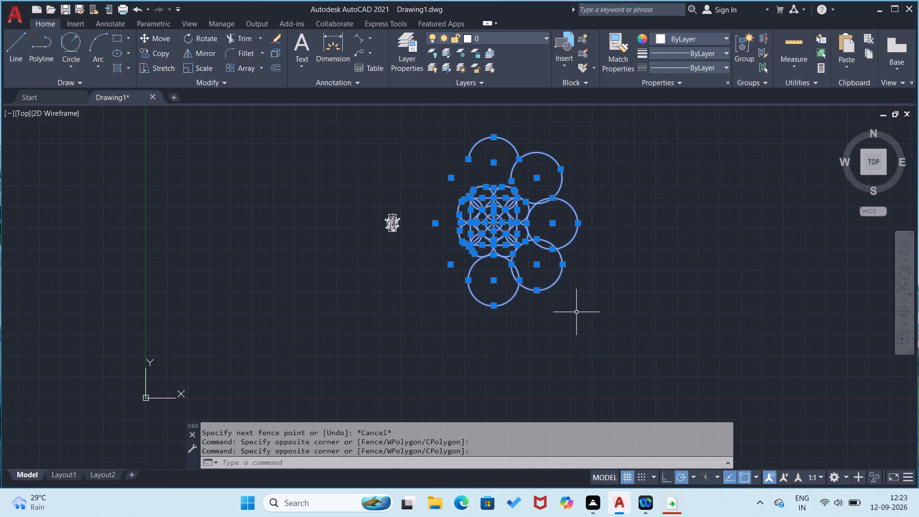
key("Delete")
key("BackSpace")
Examine the dimensioned first drawing, the plate with the central slot and five circular bosses.
scroll(422, 223, "up", 1)
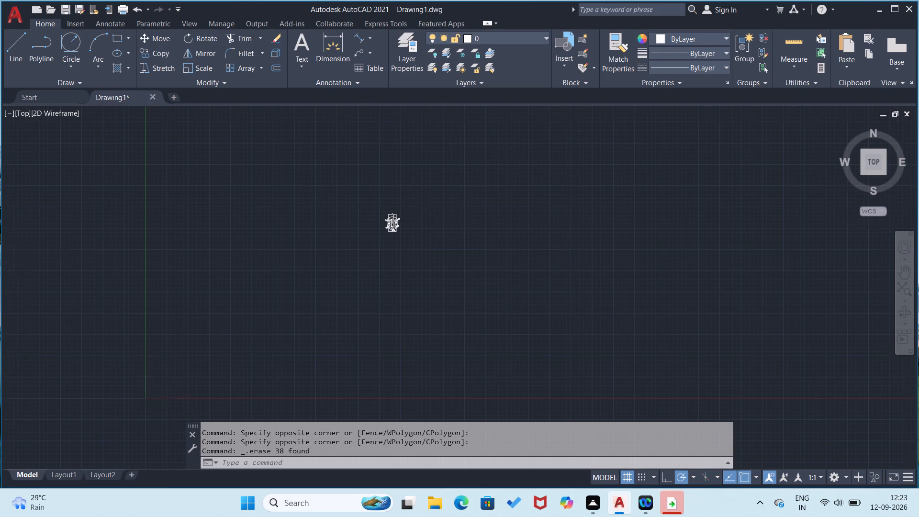
scroll(422, 223, "up", 3)
middle_click_drag(354, 260, 599, 379)
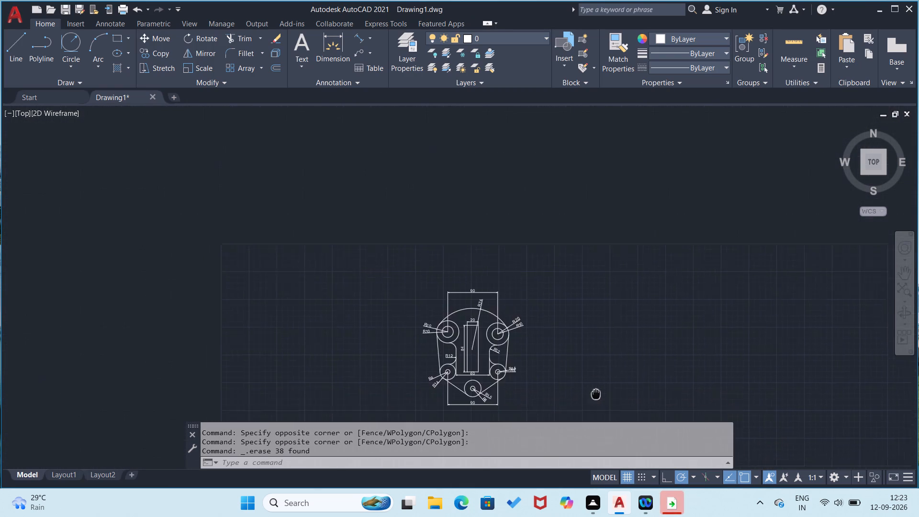
middle_click_drag(599, 379, 605, 347)
scroll(605, 347, "up", 3)
scroll(602, 343, "down", 1)
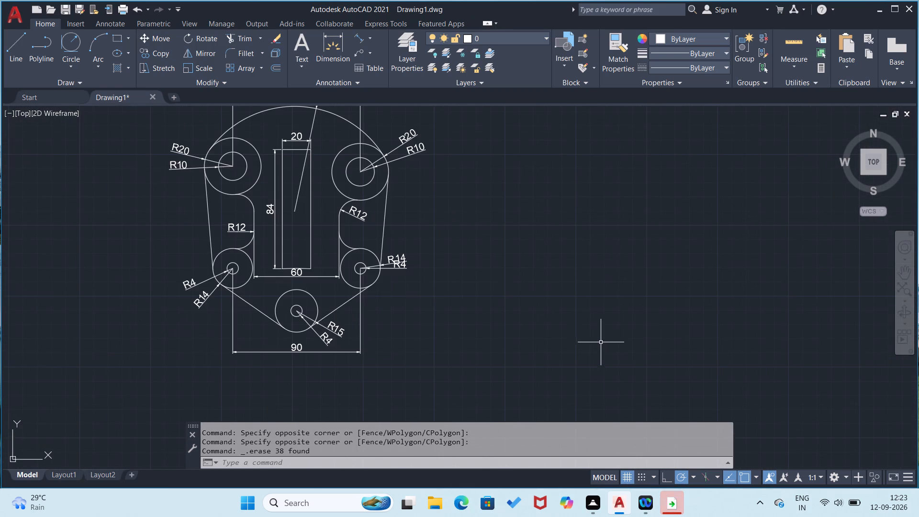
middle_click_drag(506, 271, 557, 337)
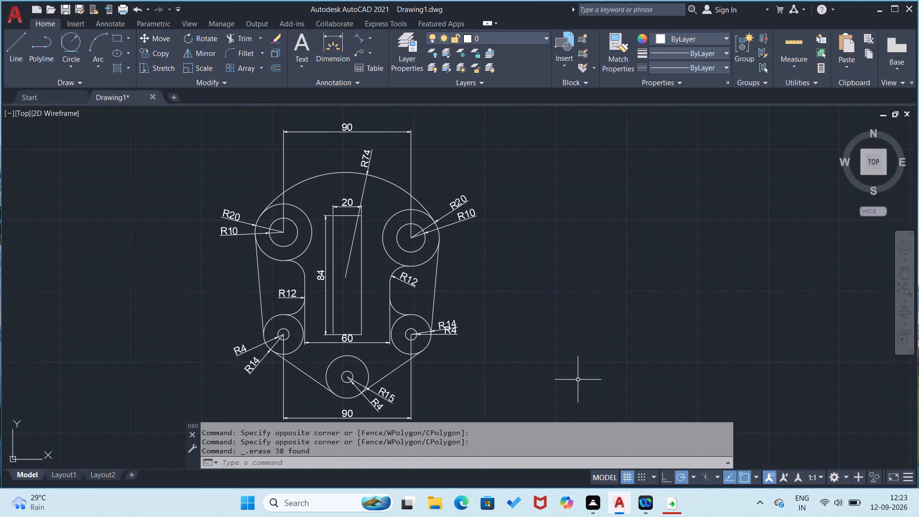
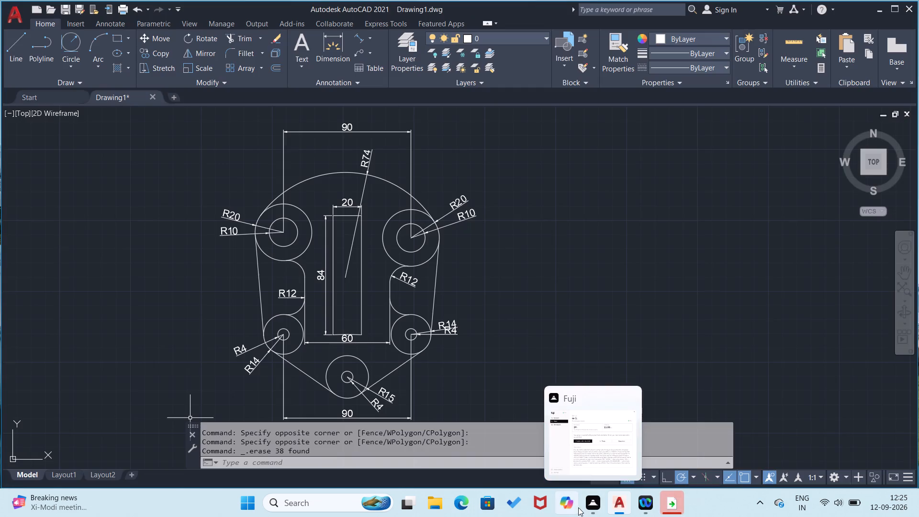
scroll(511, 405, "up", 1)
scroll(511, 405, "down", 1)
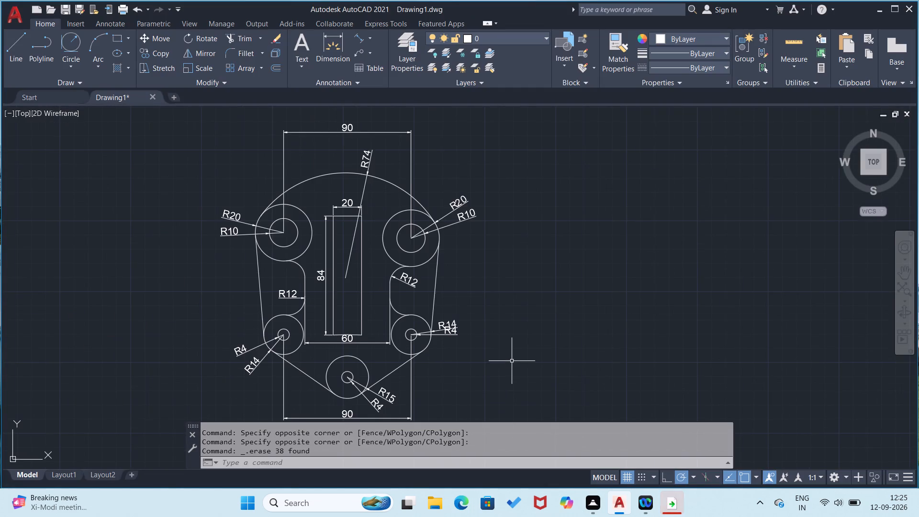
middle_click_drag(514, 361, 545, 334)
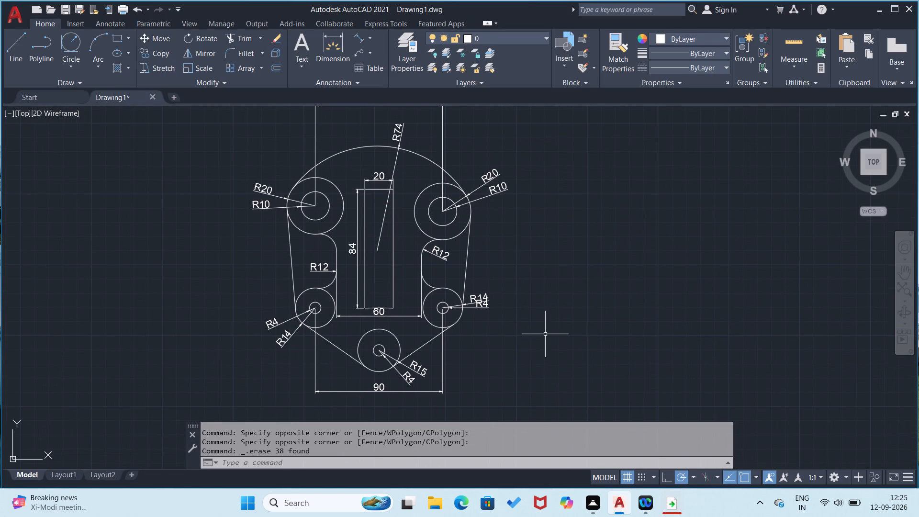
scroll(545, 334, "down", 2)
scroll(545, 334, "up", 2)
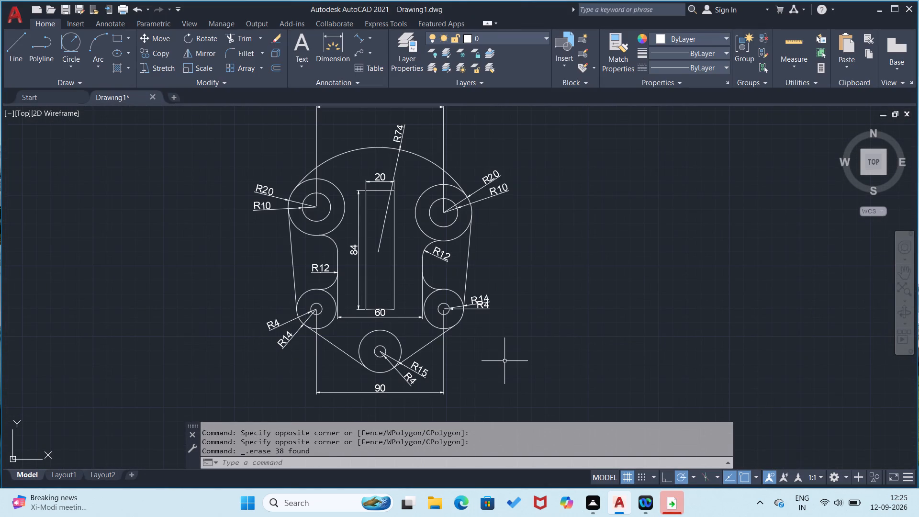
Save the drawing in the Documents folder under the file name hatch177777.
key("ctrl+s")
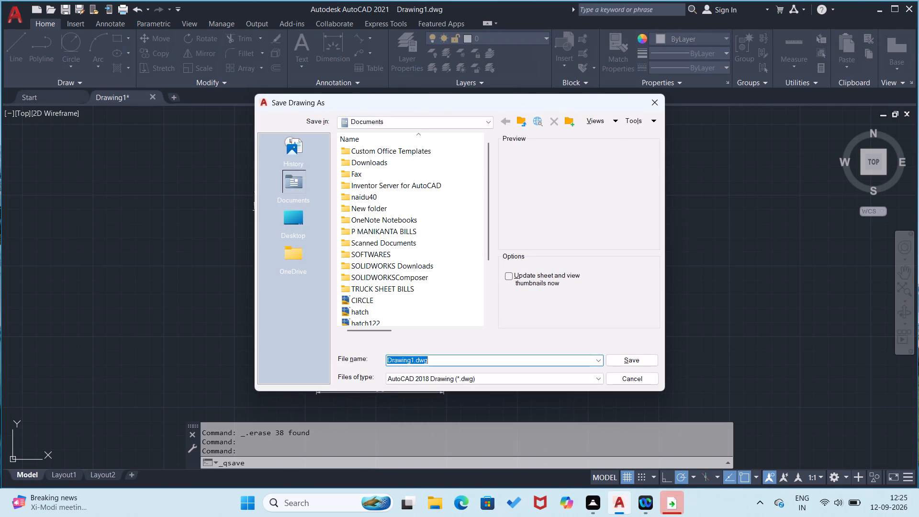
type("hatch")
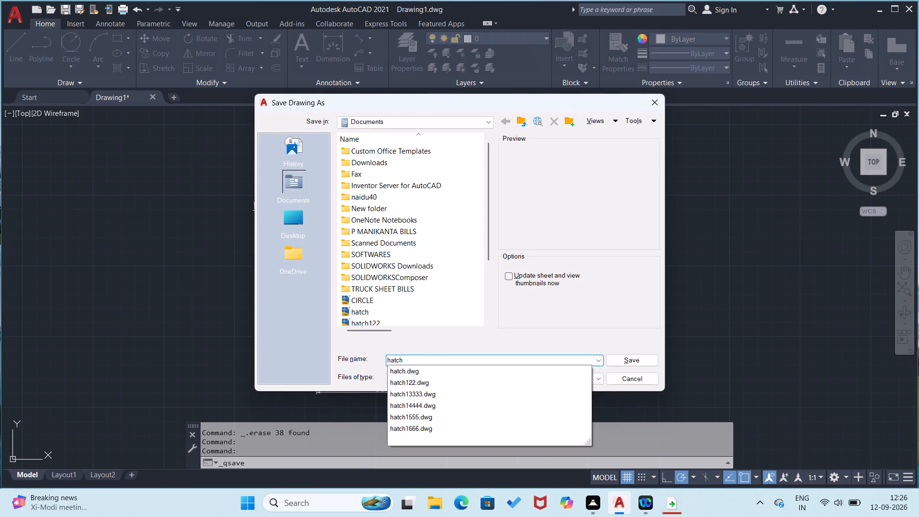
key("1")
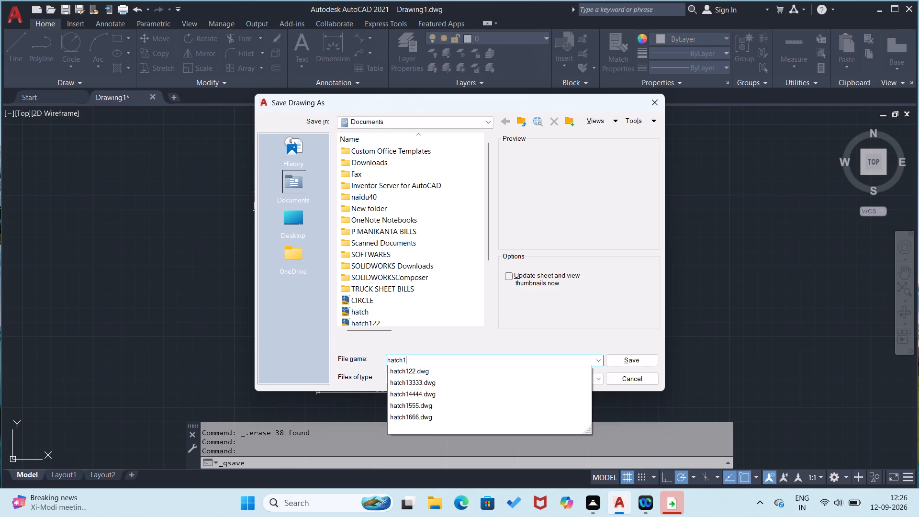
type("77777")
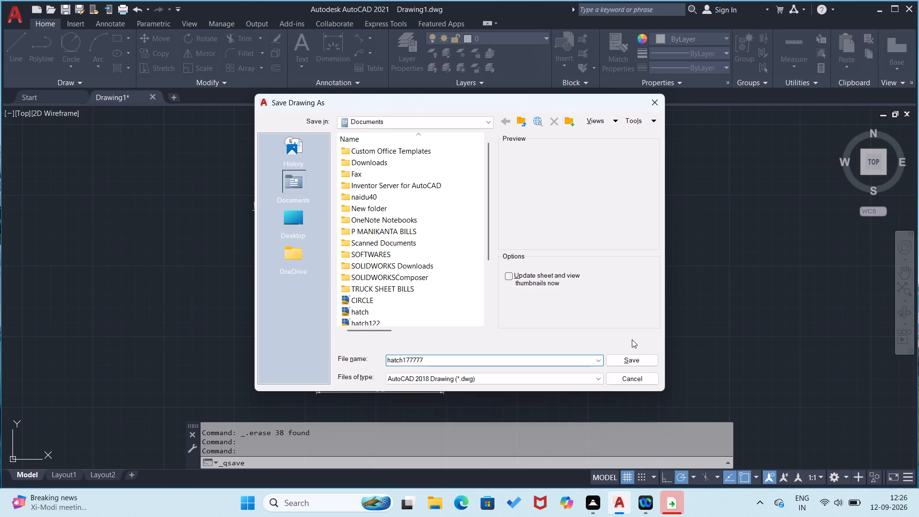
left_click(631, 364)
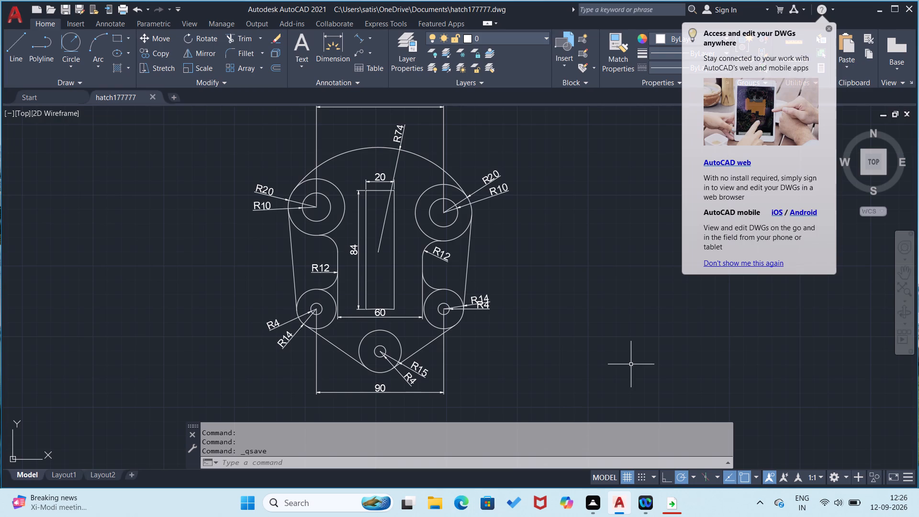
Set up a plot with the DWG To PDF.pc3 plotter and a window plot area framing the dimensioned plate.
key("ctrl+p")
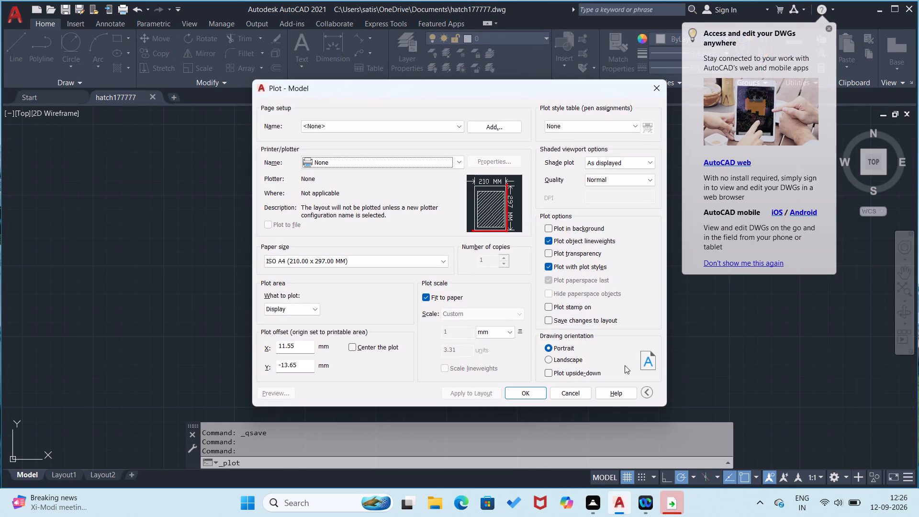
left_click(456, 161)
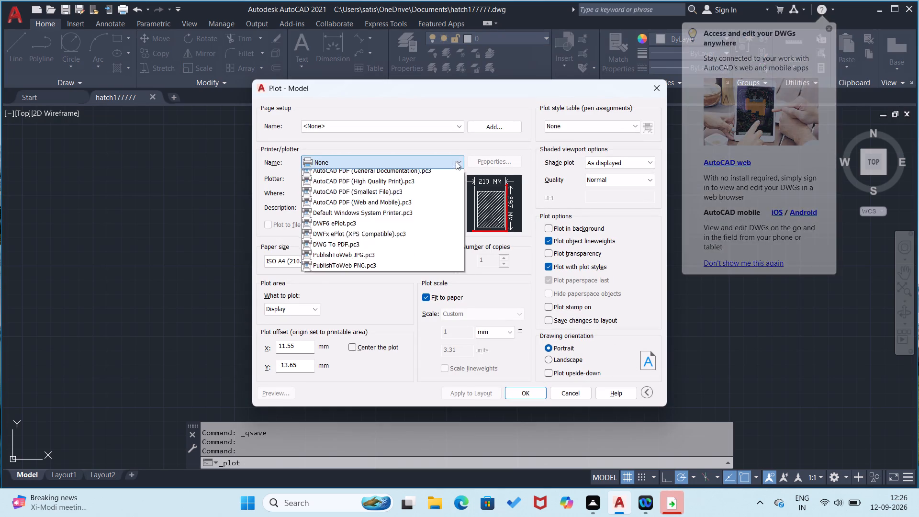
left_click(449, 326)
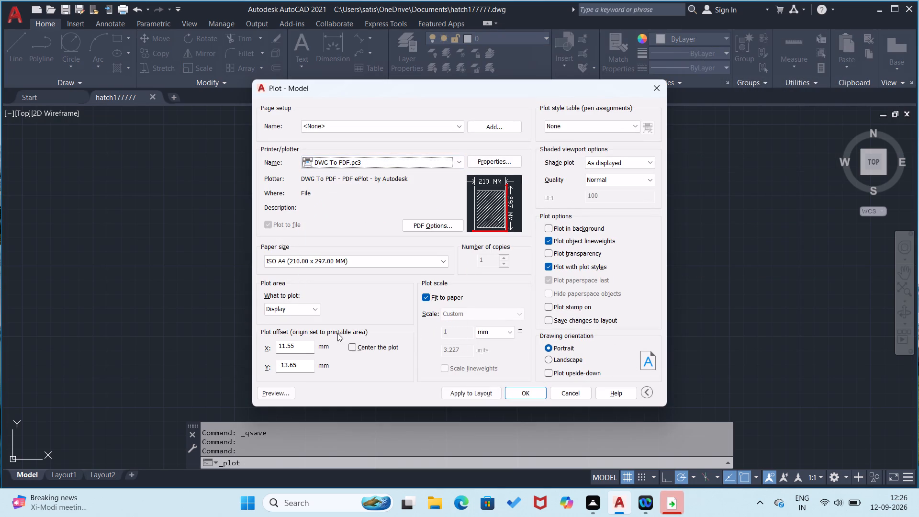
left_click(315, 313)
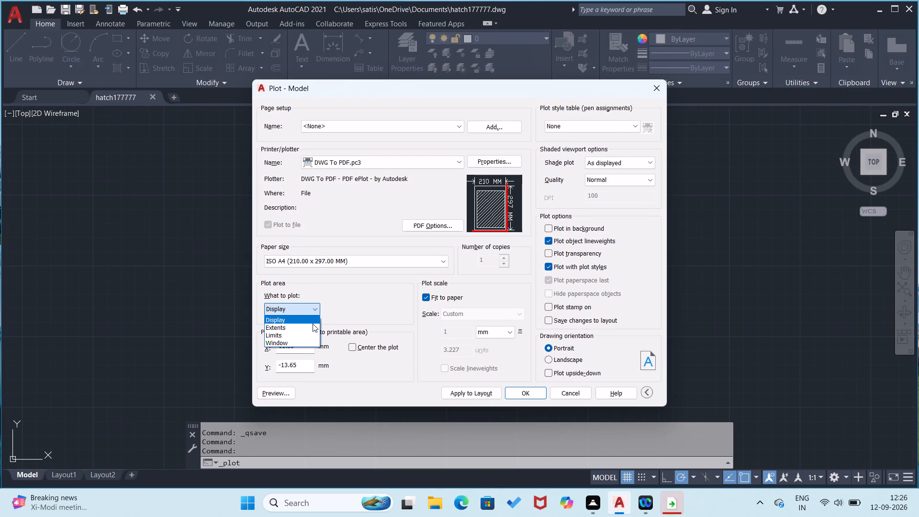
left_click(311, 345)
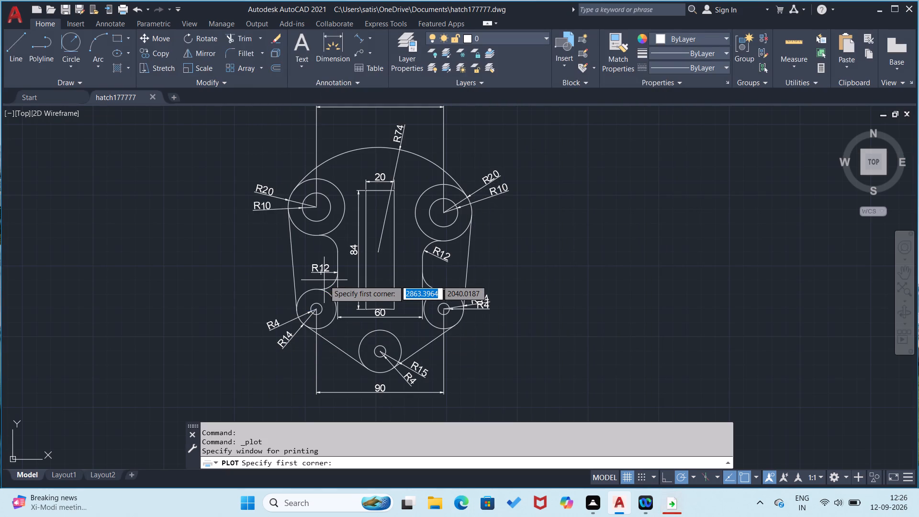
scroll(324, 280, "down", 1)
left_click(267, 169)
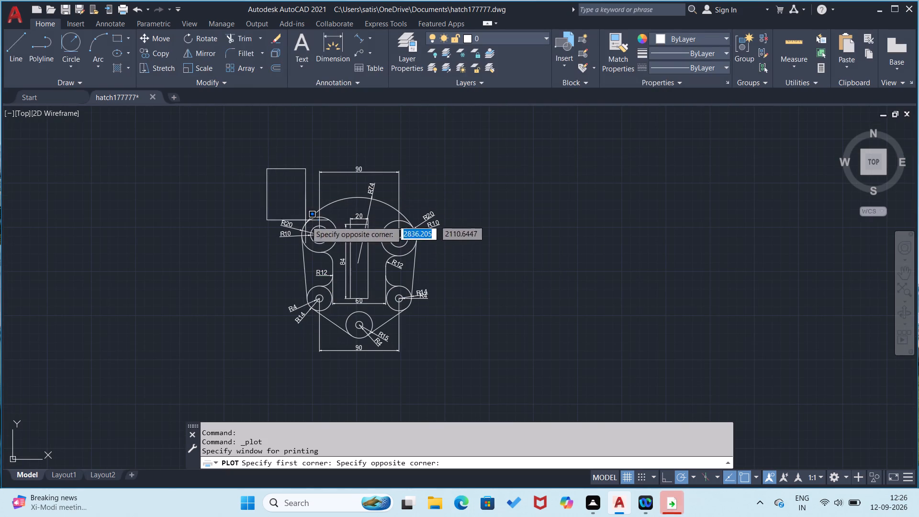
left_click(449, 360)
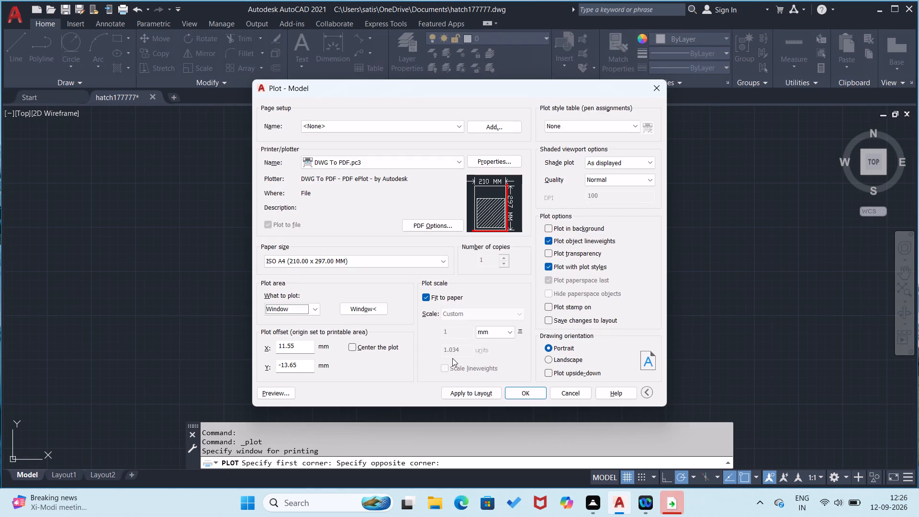
Center the plot on the A4 sheet and preview it.
left_click(355, 344)
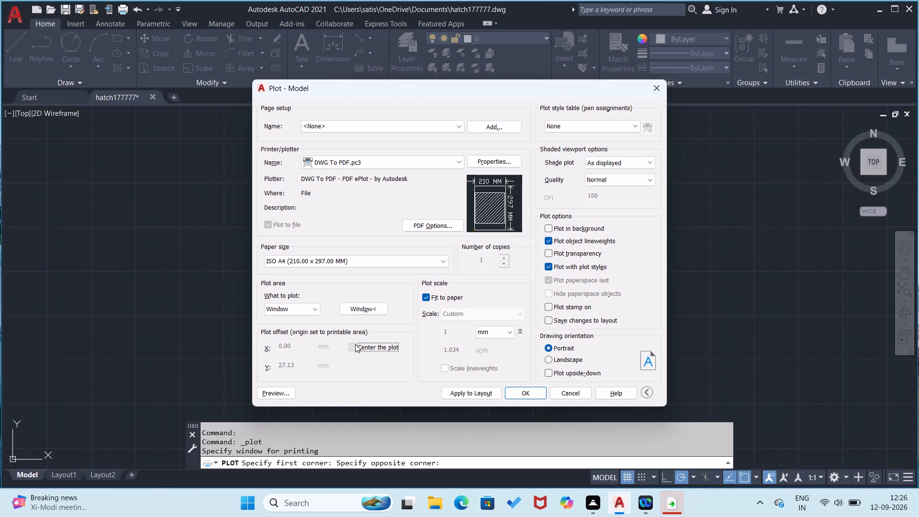
left_click(286, 396)
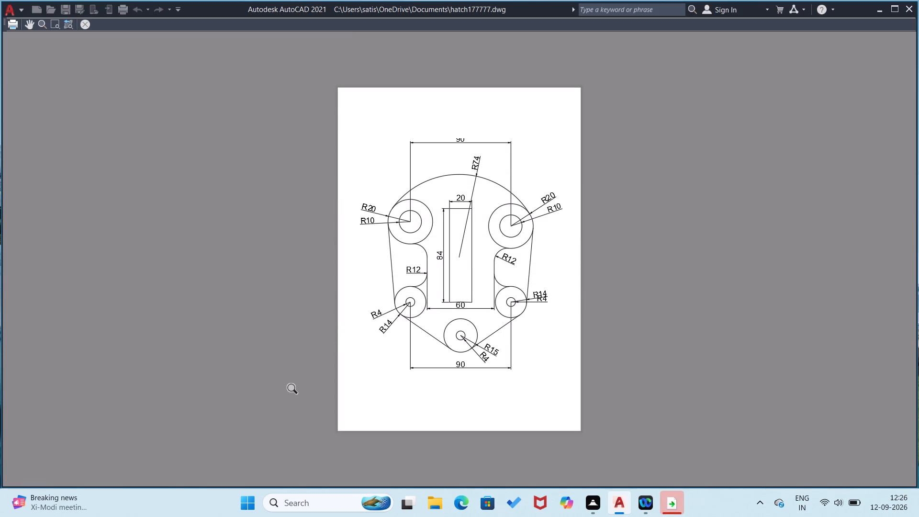
left_click(84, 23)
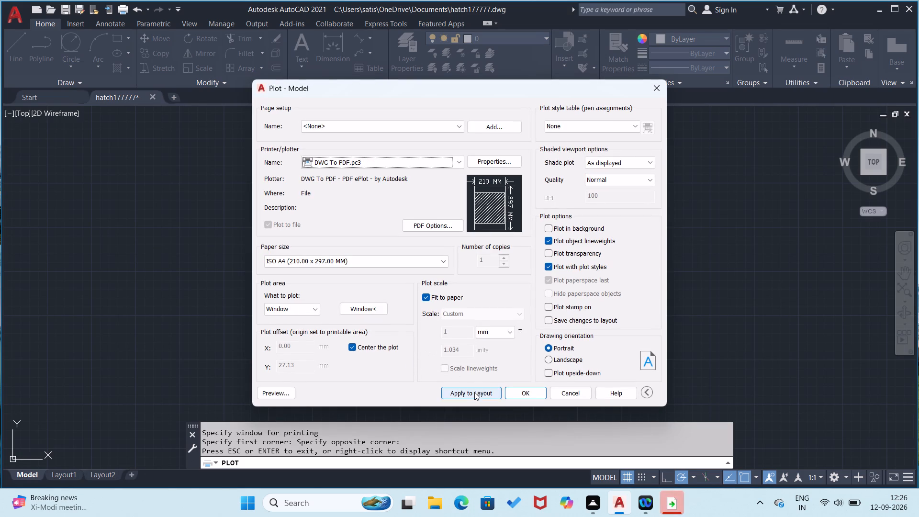
Apply the plot settings to the layout, plot to a PDF in Documents under the suggested name, and return to the drawing.
left_click(474, 392)
left_click(517, 393)
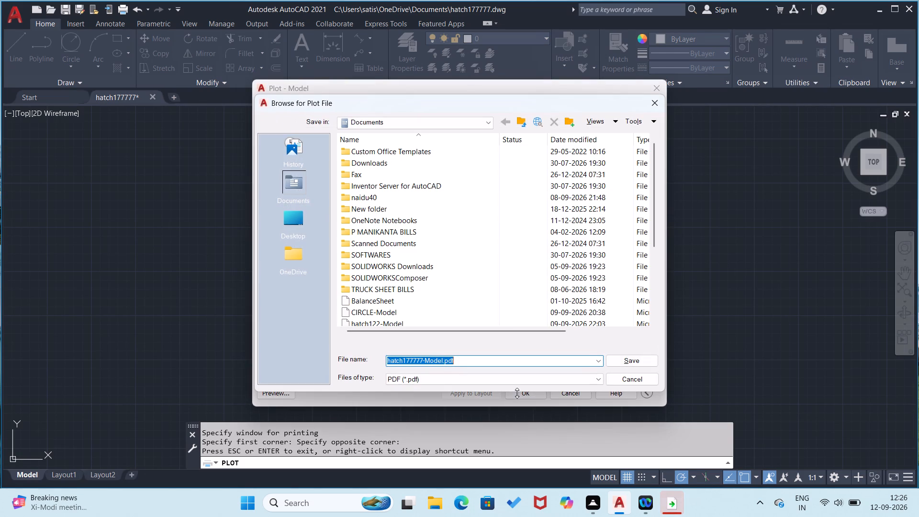
left_click(645, 361)
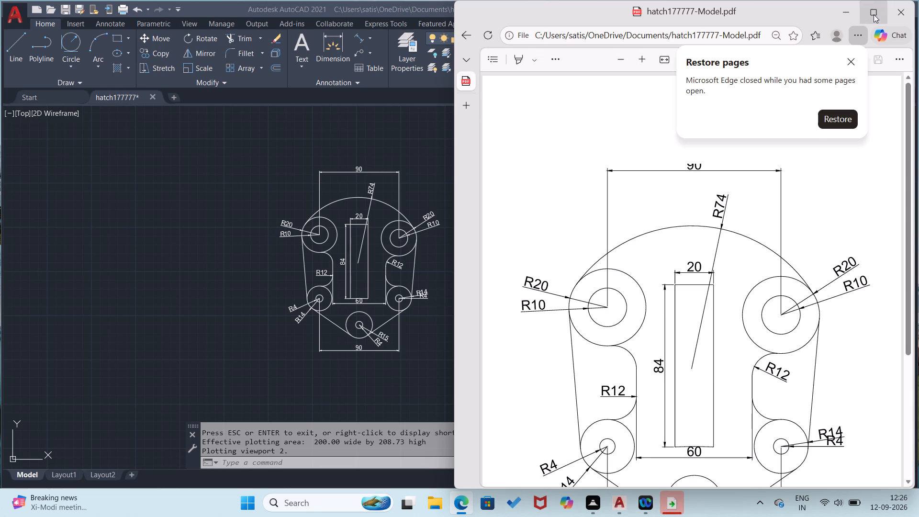
left_click(851, 19)
left_click(844, 9)
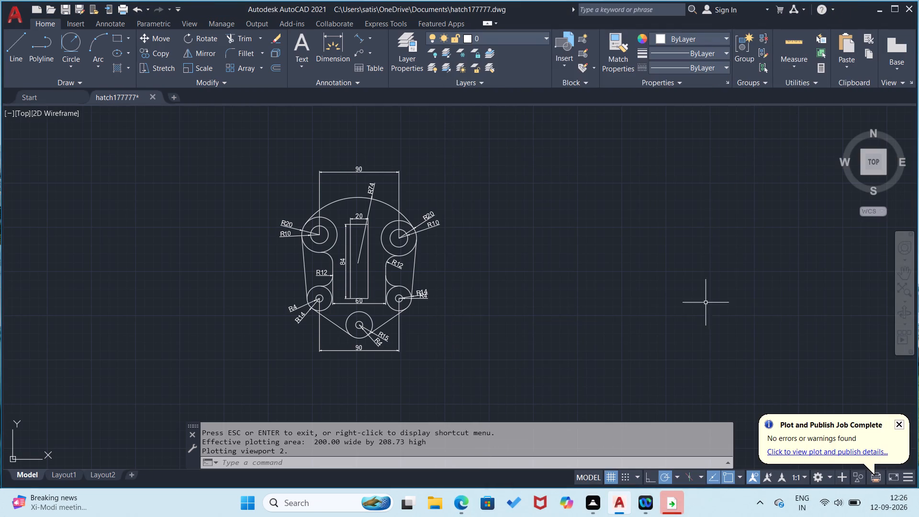